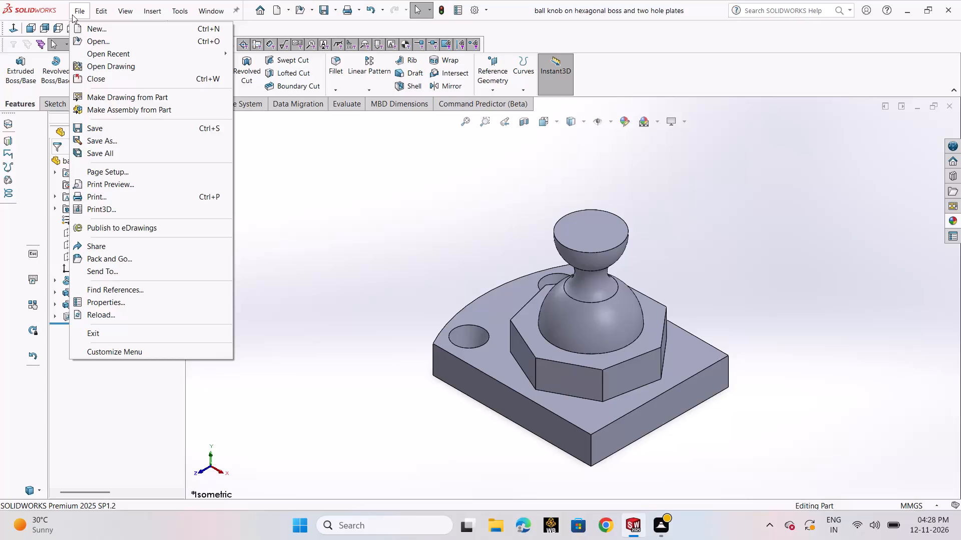
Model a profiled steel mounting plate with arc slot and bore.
Create a new part document.
{"action": "left_click", "coordinate": [88, 30]}
{"action": "left_click", "coordinate": [384, 393]}
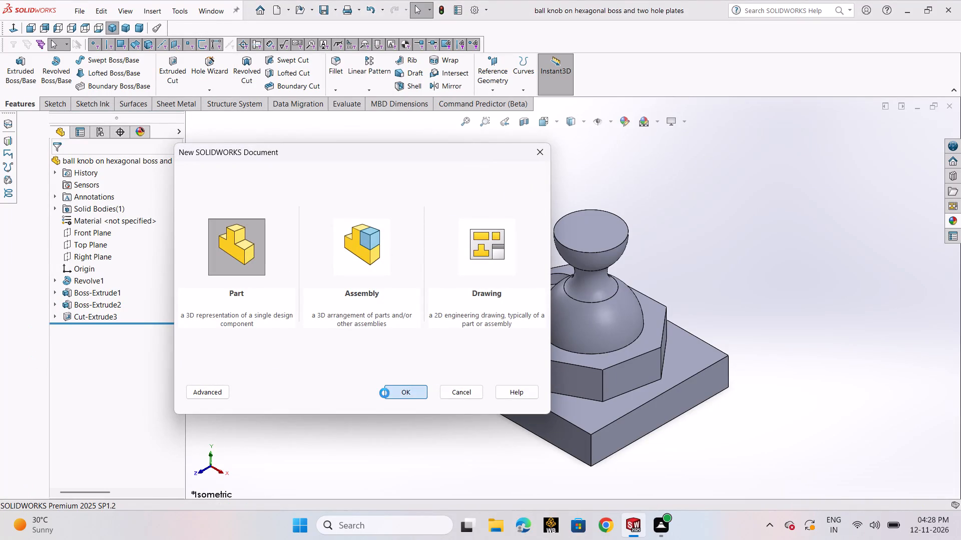
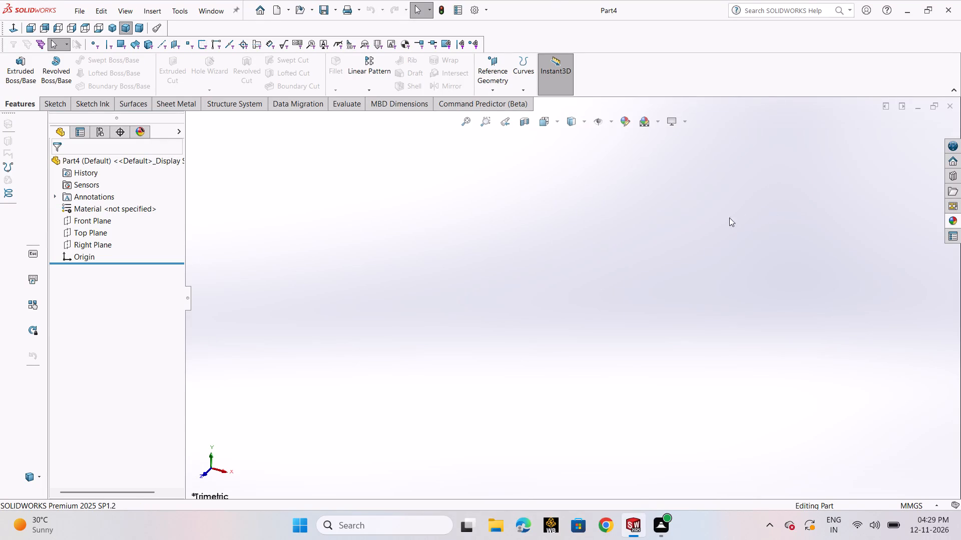
Start a new sketch on the Right Plane.
{"action": "left_click", "coordinate": [89, 249]}
{"action": "left_click", "coordinate": [100, 228]}
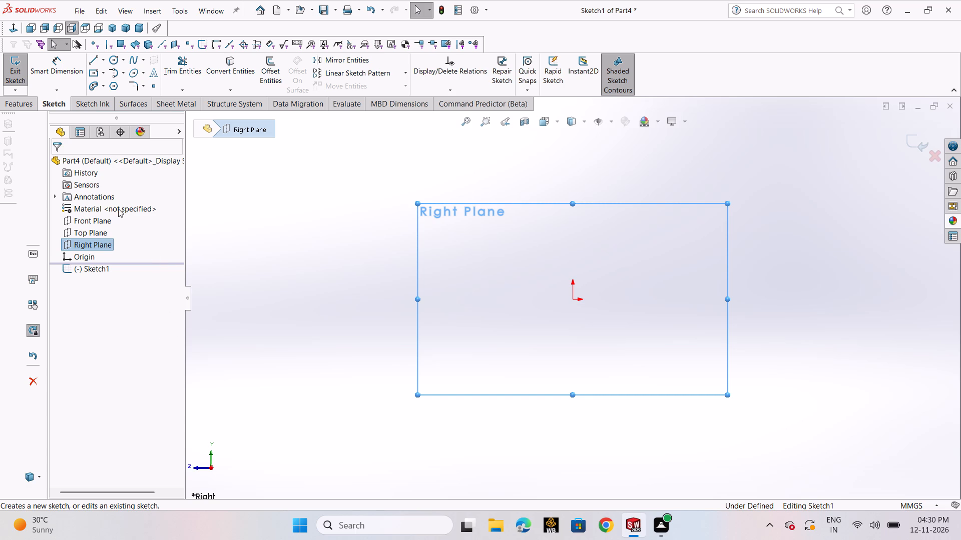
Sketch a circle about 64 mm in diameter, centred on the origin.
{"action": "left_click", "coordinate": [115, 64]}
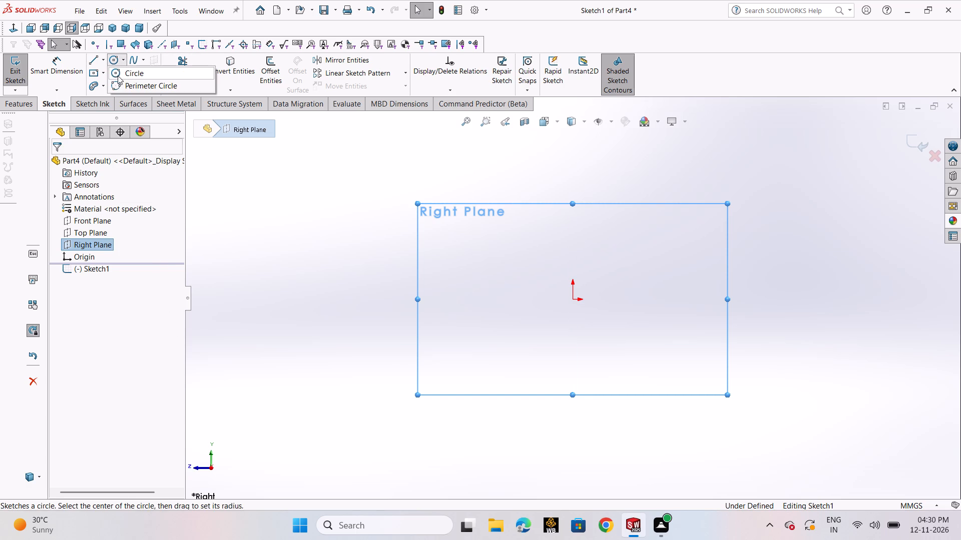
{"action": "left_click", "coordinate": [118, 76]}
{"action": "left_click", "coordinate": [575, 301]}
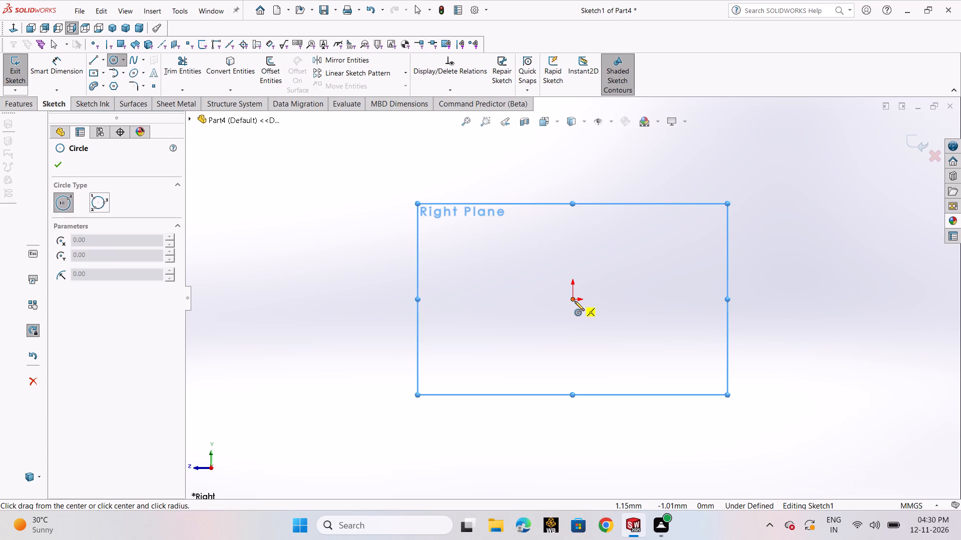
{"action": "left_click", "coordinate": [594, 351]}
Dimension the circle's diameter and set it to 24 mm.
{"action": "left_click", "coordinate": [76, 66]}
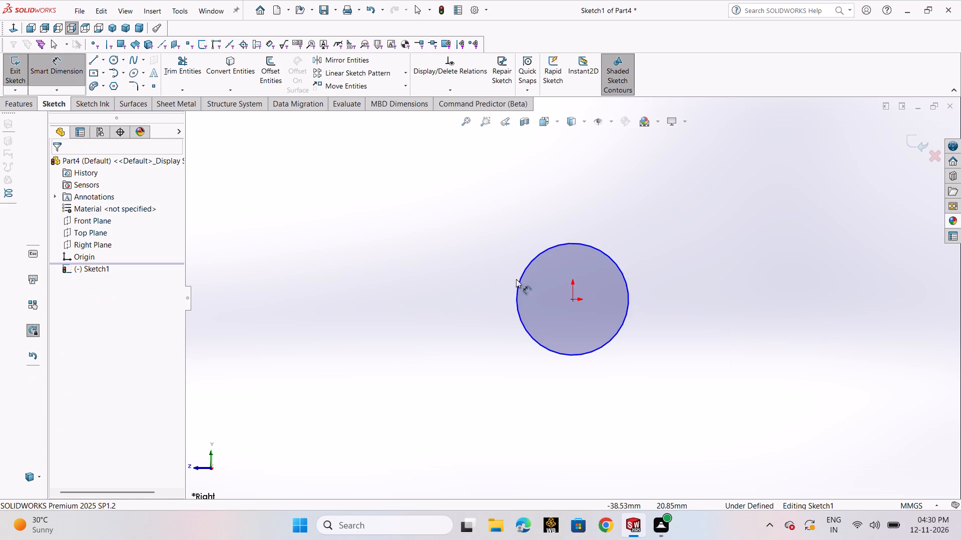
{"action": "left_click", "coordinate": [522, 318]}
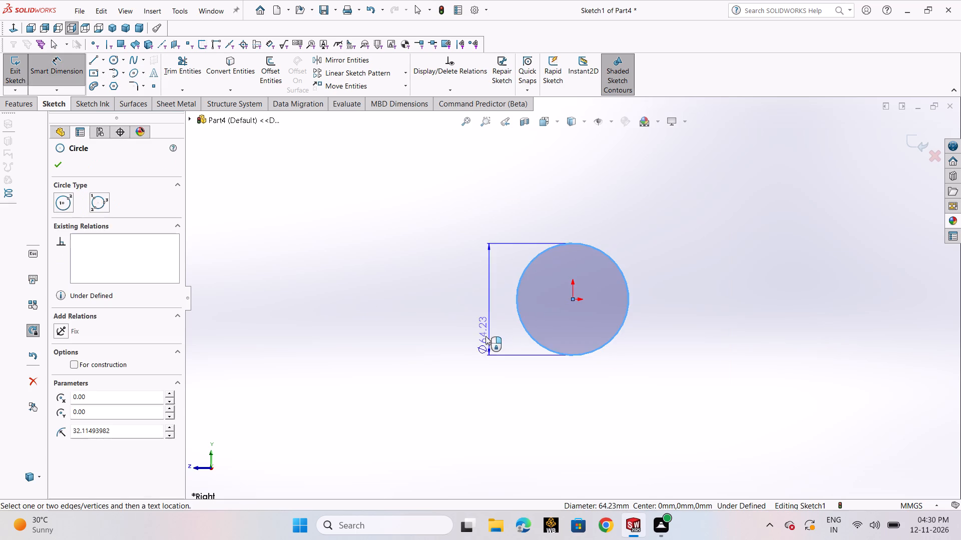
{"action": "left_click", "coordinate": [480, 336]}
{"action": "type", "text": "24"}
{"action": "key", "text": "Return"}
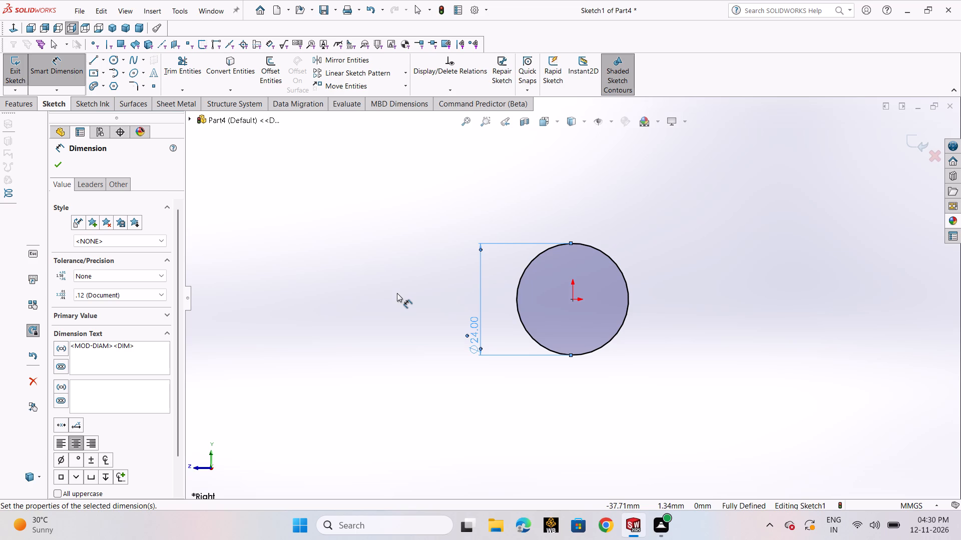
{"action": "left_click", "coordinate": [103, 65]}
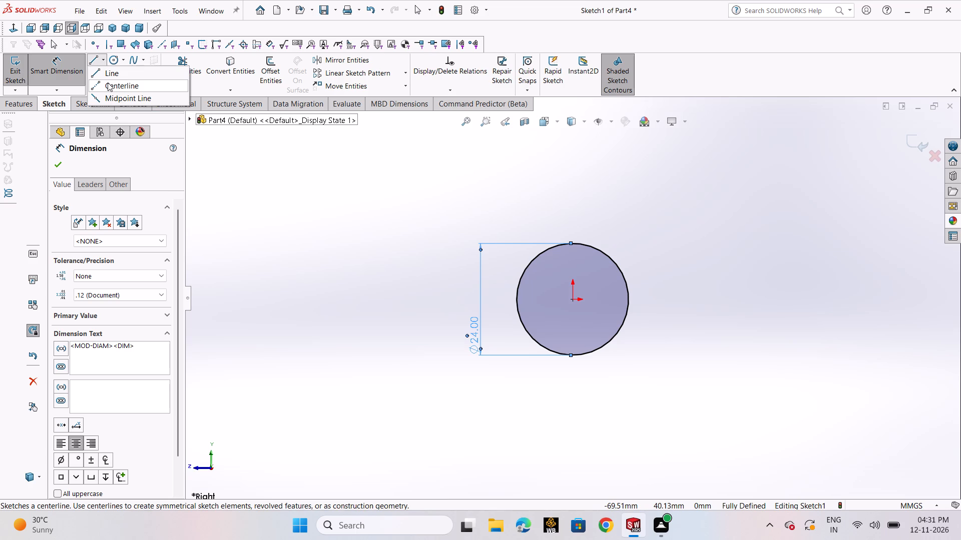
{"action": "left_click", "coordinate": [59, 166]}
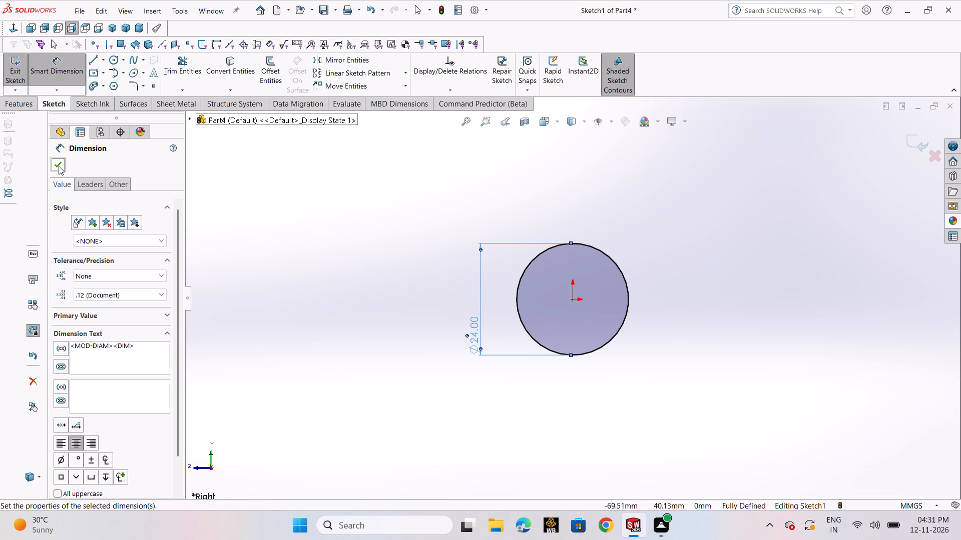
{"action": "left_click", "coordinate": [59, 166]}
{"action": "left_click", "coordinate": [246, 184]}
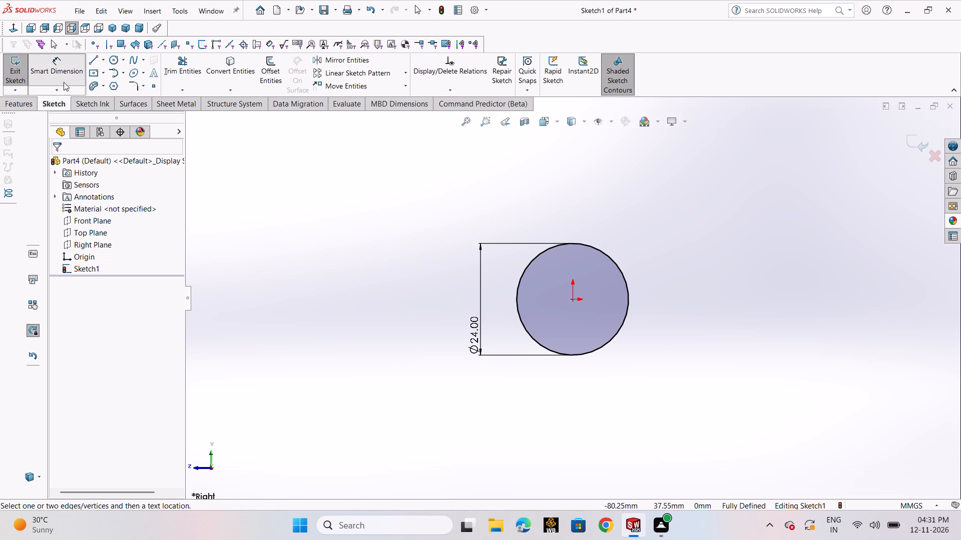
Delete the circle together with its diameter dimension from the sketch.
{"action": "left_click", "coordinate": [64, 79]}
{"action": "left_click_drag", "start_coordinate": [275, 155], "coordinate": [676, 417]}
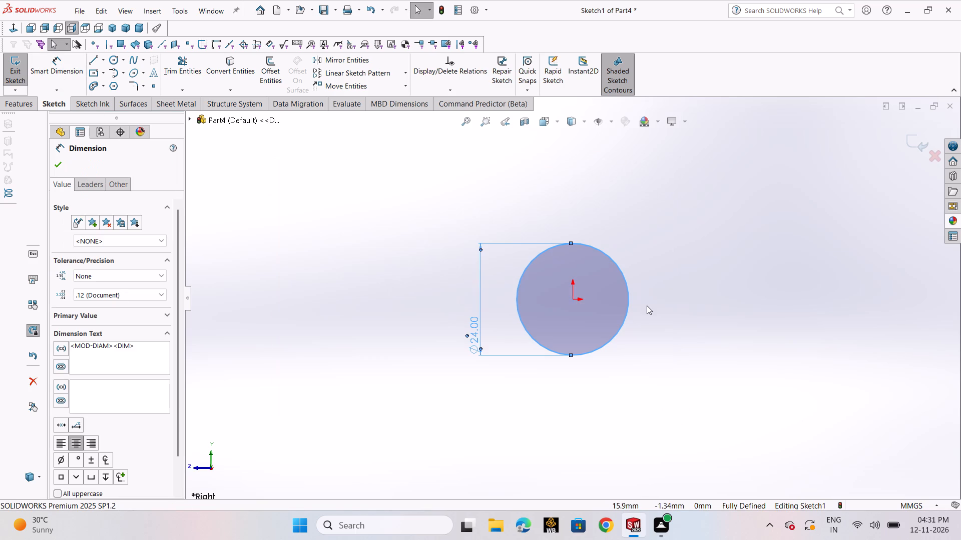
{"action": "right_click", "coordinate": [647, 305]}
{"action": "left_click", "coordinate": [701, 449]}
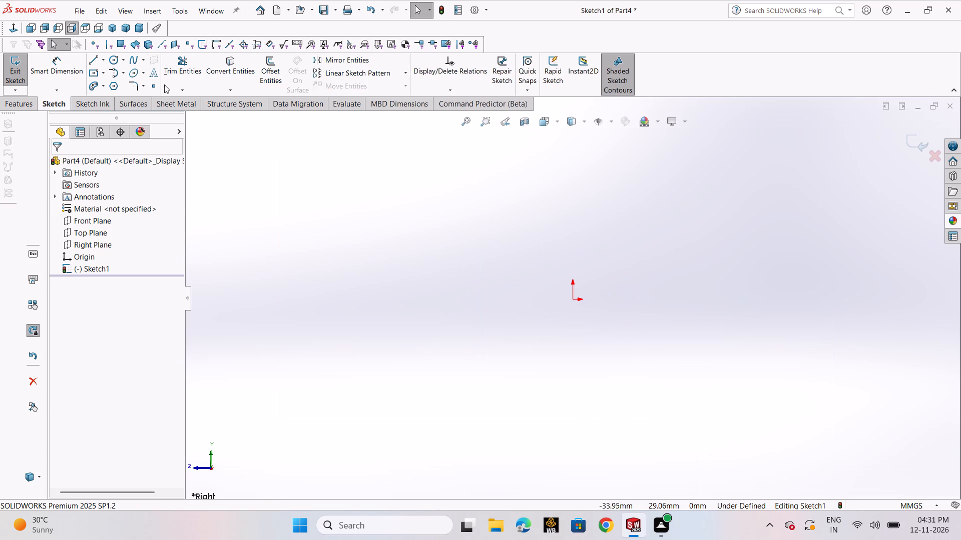
Sketch a vertical centerline about 29 mm long, running upward from the origin.
{"action": "left_click", "coordinate": [99, 63]}
{"action": "left_click", "coordinate": [104, 83]}
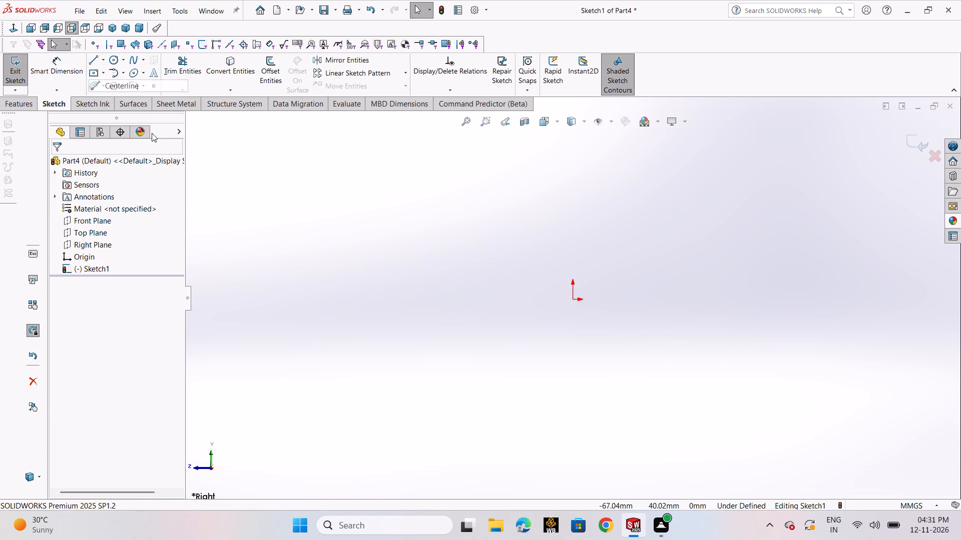
{"action": "left_click", "coordinate": [572, 300]}
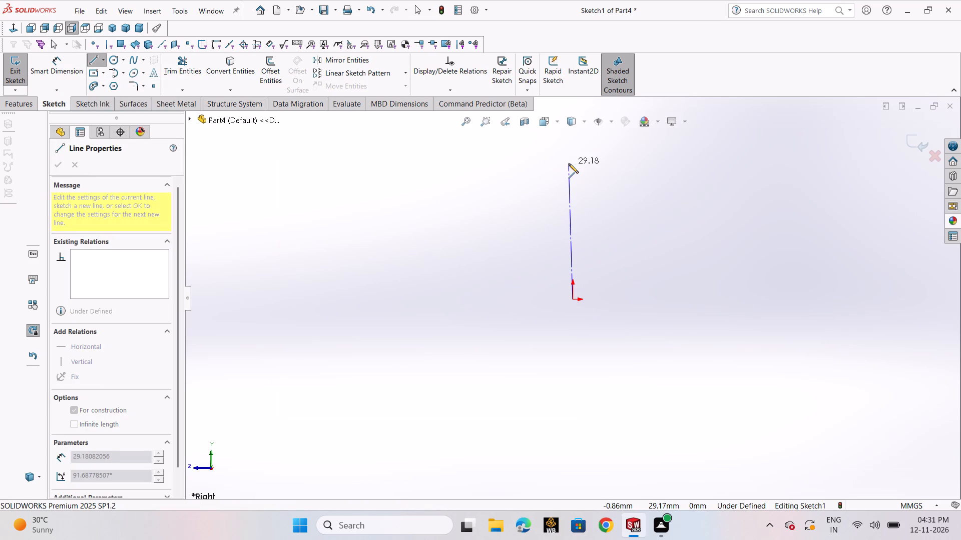
{"action": "left_click", "coordinate": [574, 166]}
{"action": "right_click", "coordinate": [574, 166]}
{"action": "left_click", "coordinate": [580, 174]}
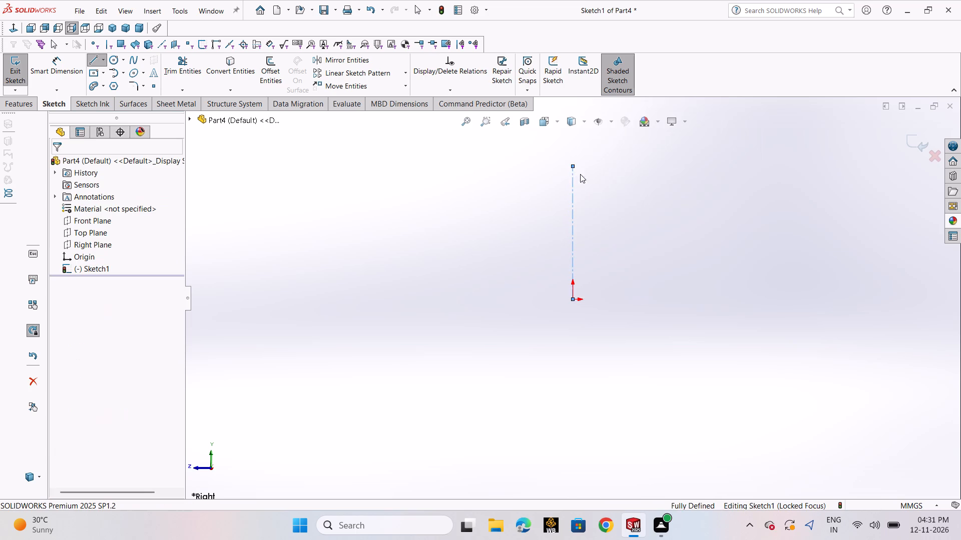
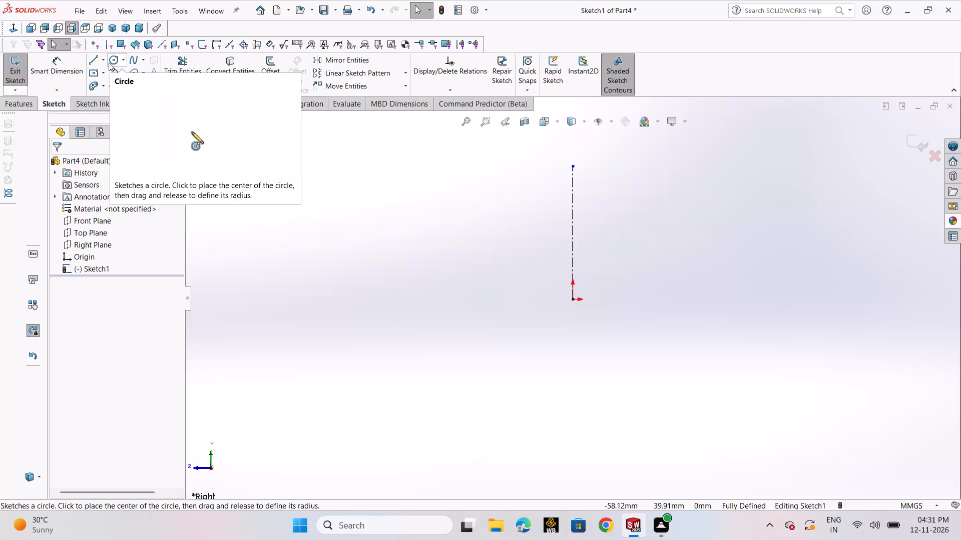
Sketch a circle about 7 mm in diameter, centred on the centerline's axis about 33 mm above the origin.
{"action": "left_click", "coordinate": [108, 58]}
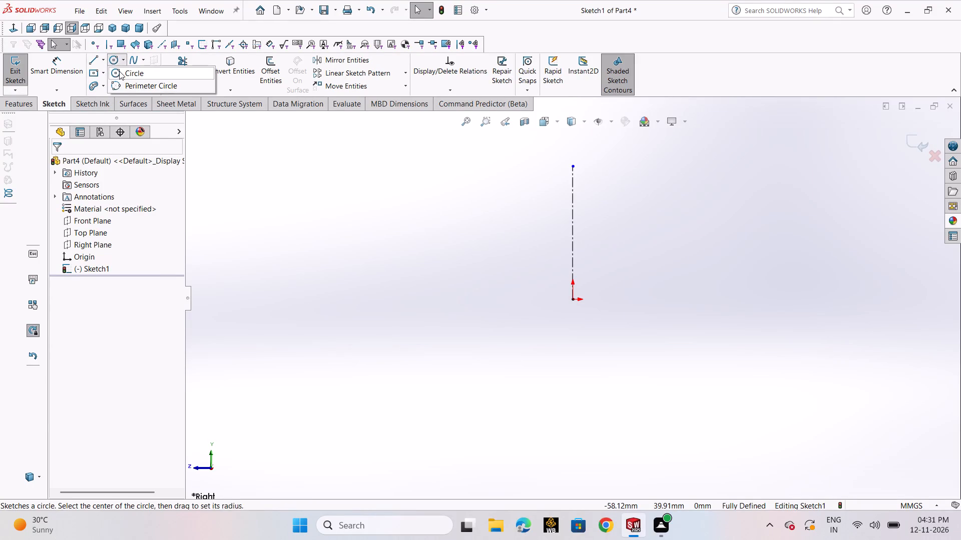
{"action": "left_click", "coordinate": [119, 71]}
{"action": "left_click", "coordinate": [570, 145]}
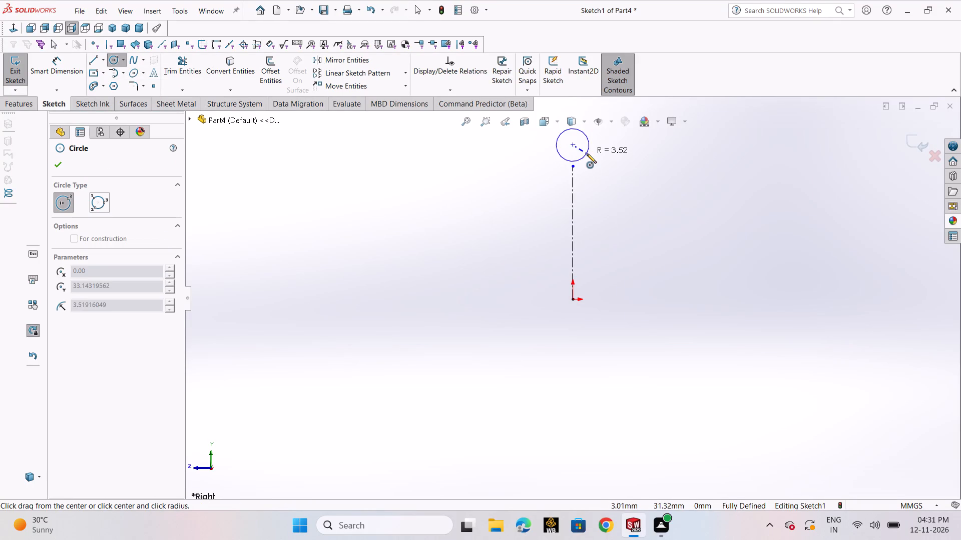
{"action": "left_click", "coordinate": [587, 153]}
{"action": "right_click", "coordinate": [587, 153]}
{"action": "left_click", "coordinate": [605, 162]}
Dimension the vertical distance from the origin to the circle's centre and set it to 73 mm.
{"action": "scroll", "coordinate": [611, 195], "scroll_direction": "up", "scroll_amount": 4}
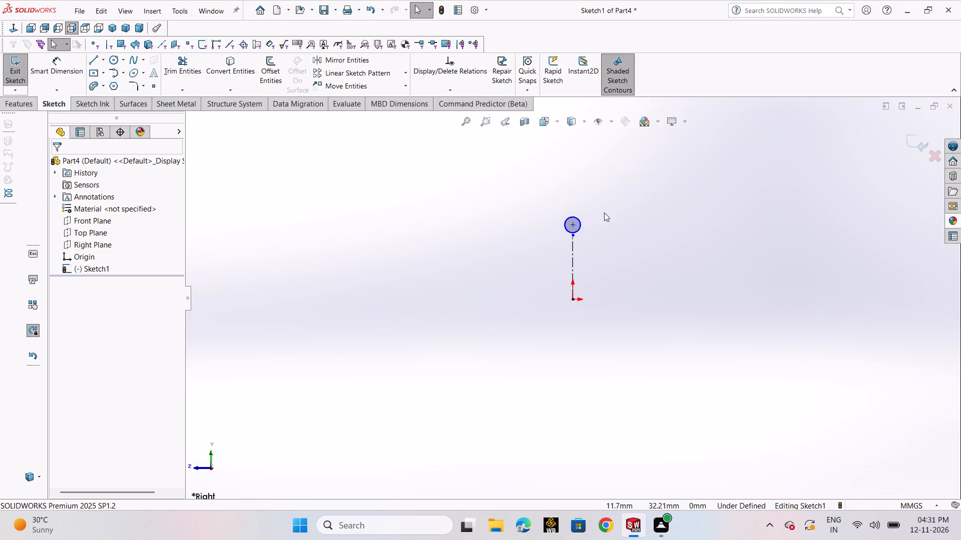
{"action": "scroll", "coordinate": [604, 212], "scroll_direction": "up", "scroll_amount": 1}
{"action": "scroll", "coordinate": [590, 253], "scroll_direction": "down", "scroll_amount": 4}
{"action": "left_click", "coordinate": [70, 71]}
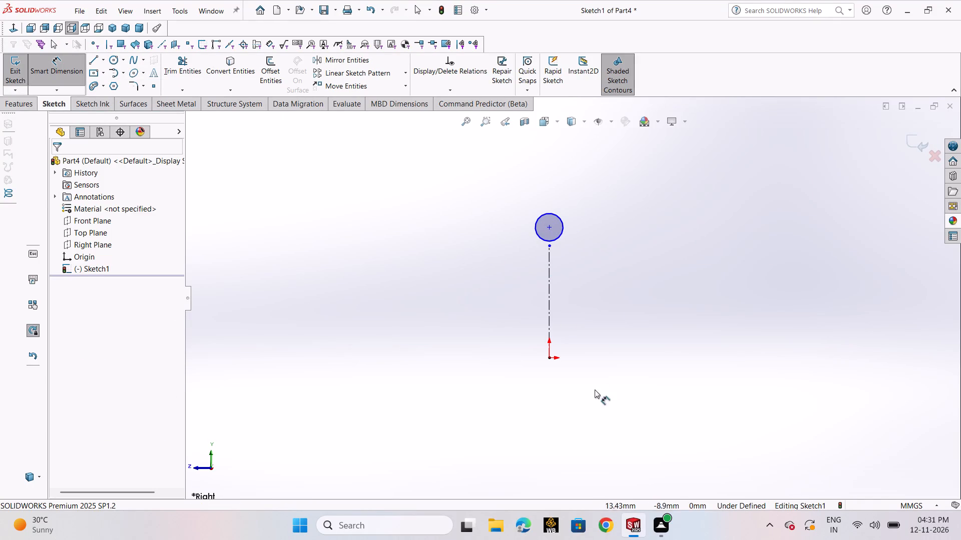
{"action": "left_click", "coordinate": [551, 357]}
{"action": "left_click", "coordinate": [547, 229]}
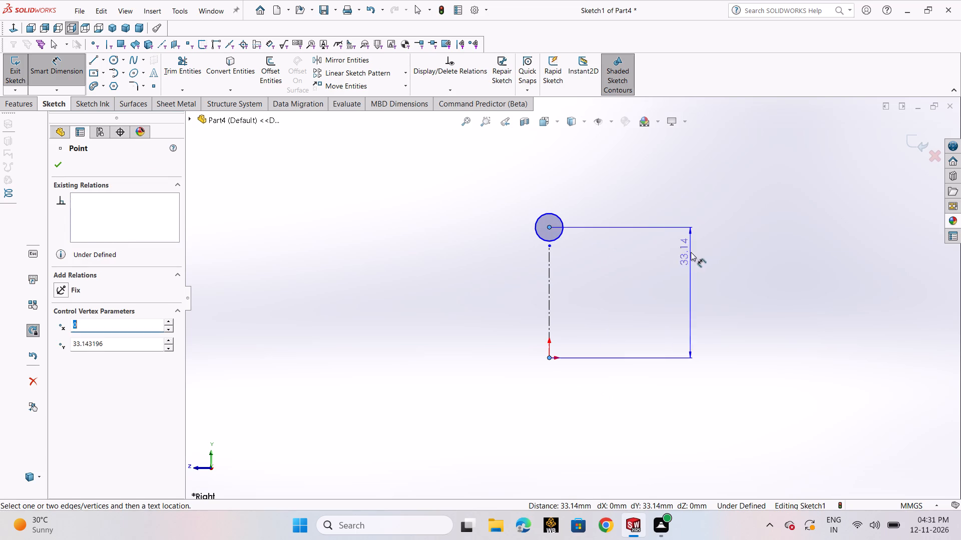
{"action": "left_click", "coordinate": [700, 265]}
{"action": "type", "text": "73"}
{"action": "key", "text": "Return"}
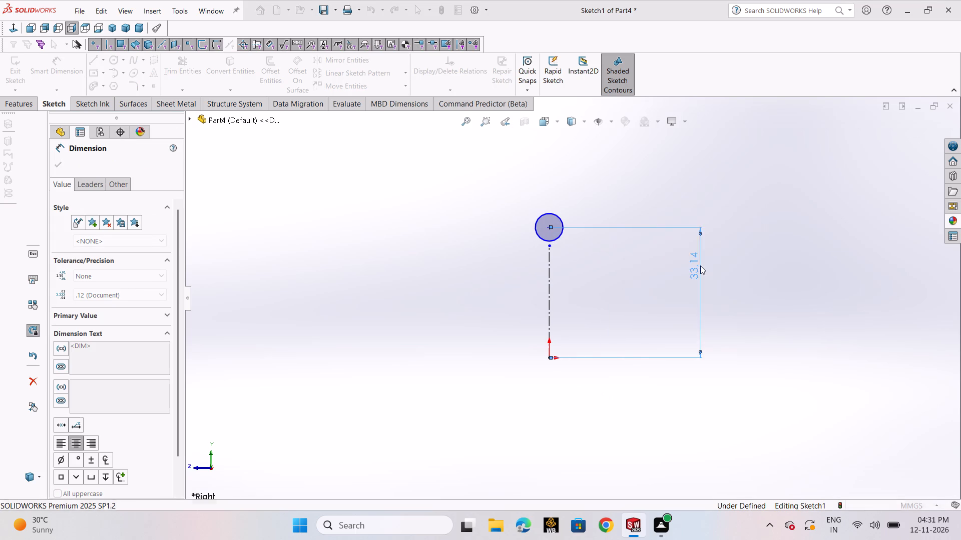
Dimension the upper circle's diameter and set it to 24 mm.
{"action": "scroll", "coordinate": [694, 226], "scroll_direction": "up", "scroll_amount": 4}
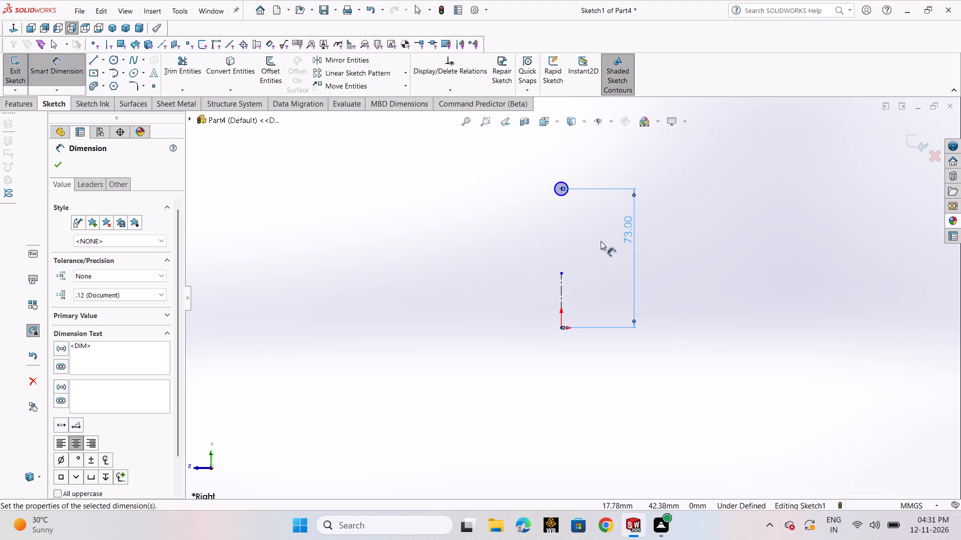
{"action": "left_click", "coordinate": [569, 195]}
{"action": "left_click", "coordinate": [769, 248]}
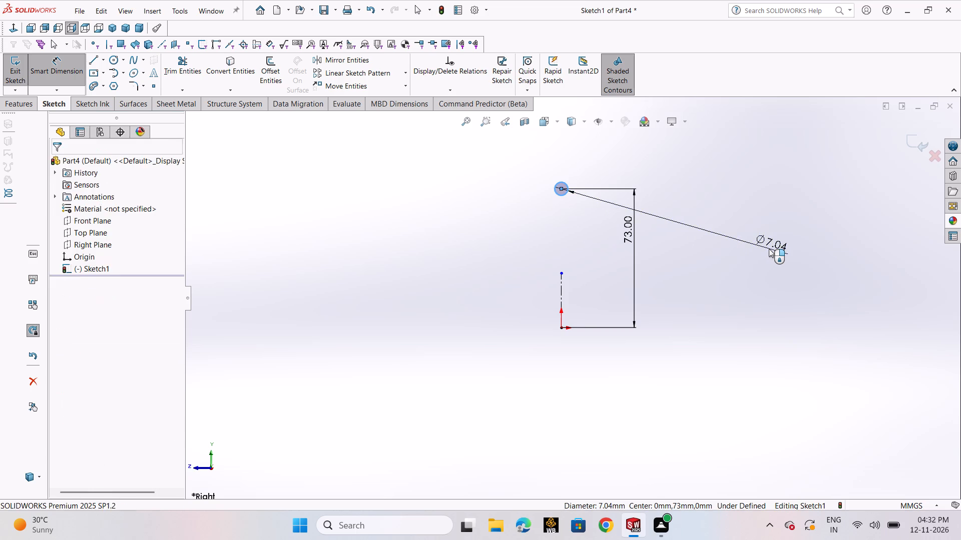
{"action": "type", "text": "24"}
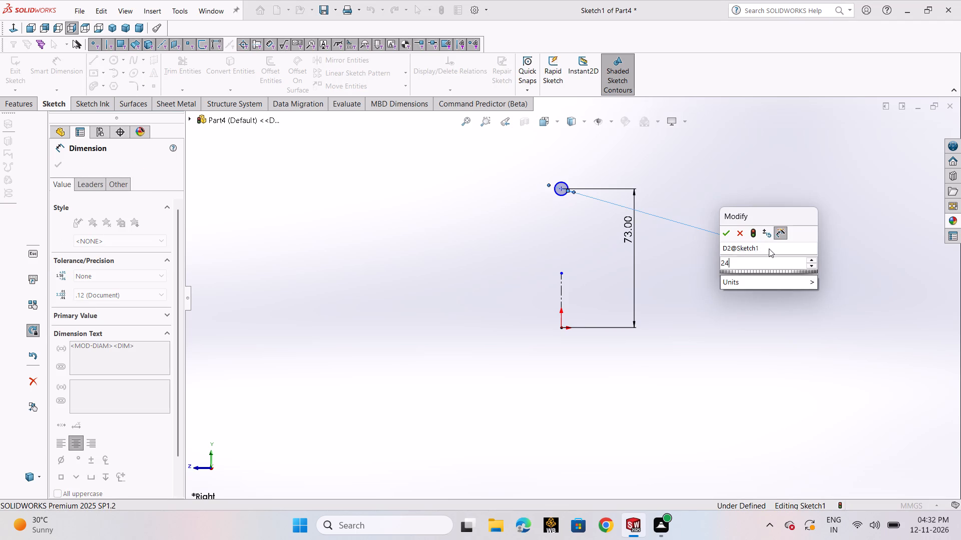
{"action": "key", "text": "Return"}
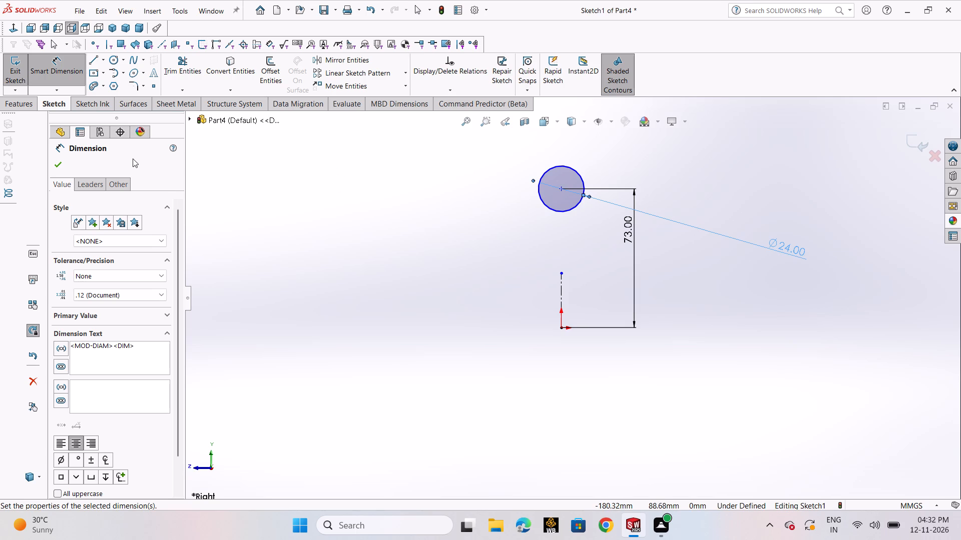
{"action": "left_click", "coordinate": [54, 166]}
Sketch a second circle about 11 mm in diameter below the first, centred about 40 mm directly above the origin.
{"action": "left_click", "coordinate": [109, 62]}
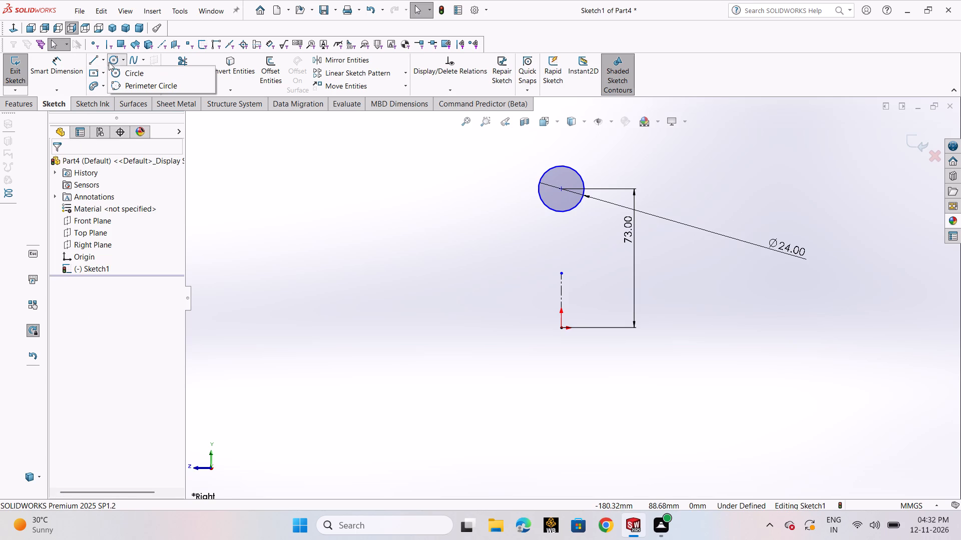
{"action": "left_click", "coordinate": [127, 73]}
{"action": "left_click", "coordinate": [559, 251]}
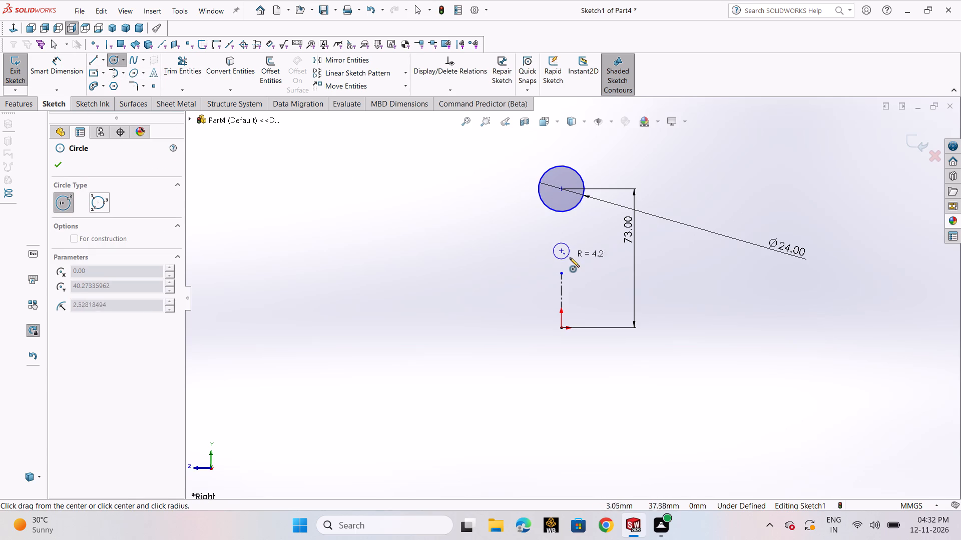
{"action": "left_click", "coordinate": [570, 257]}
{"action": "right_click", "coordinate": [570, 257]}
{"action": "left_click", "coordinate": [582, 266]}
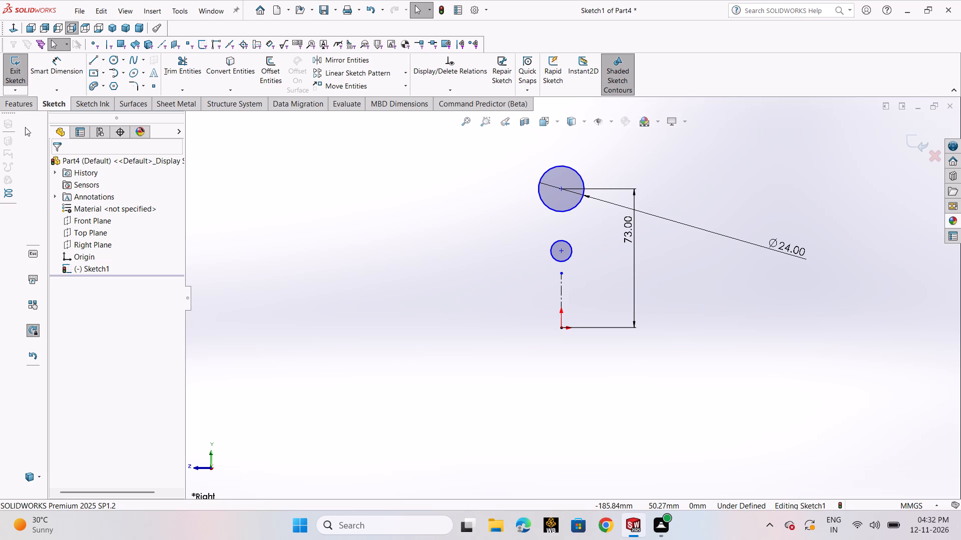
Dimension the vertical distance from the origin to the lower circle's centre and set it to 20 mm.
{"action": "left_click", "coordinate": [43, 77]}
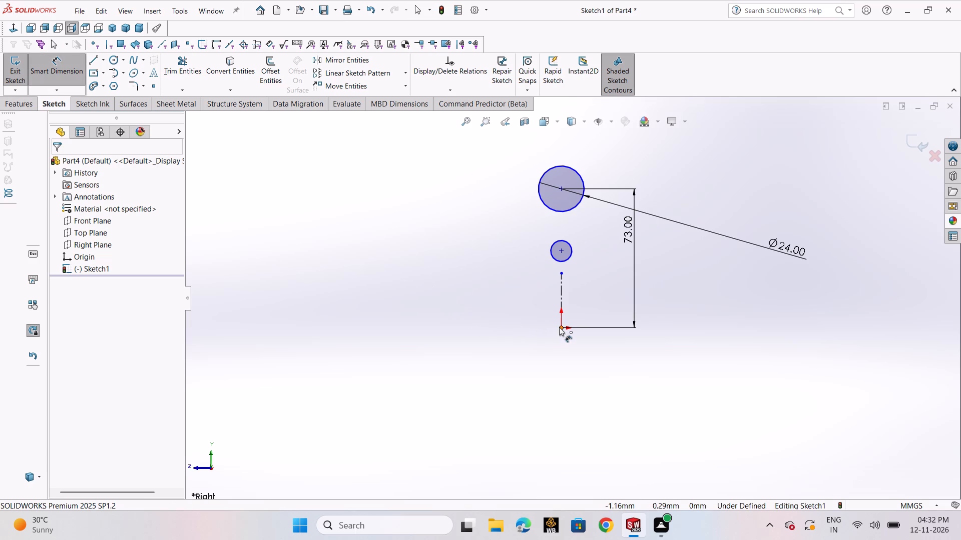
{"action": "left_click", "coordinate": [559, 327]}
{"action": "left_click", "coordinate": [560, 248]}
{"action": "left_click", "coordinate": [404, 299]}
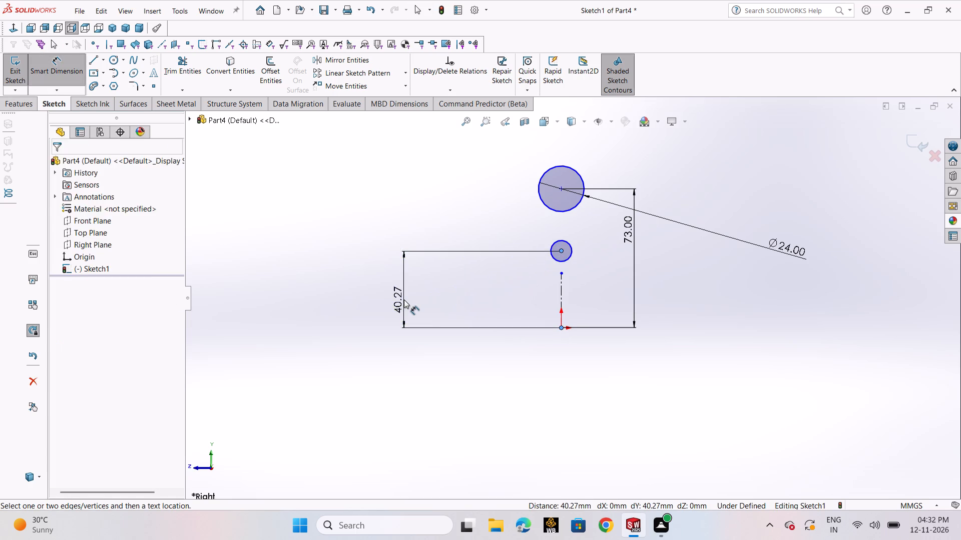
{"action": "type", "text": "20"}
{"action": "key", "text": "Return"}
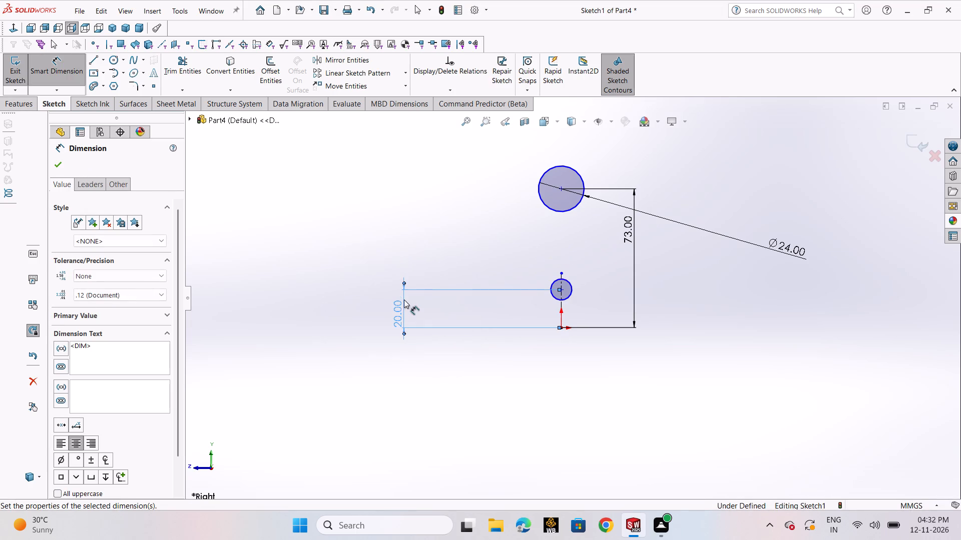
{"action": "left_click", "coordinate": [58, 172]}
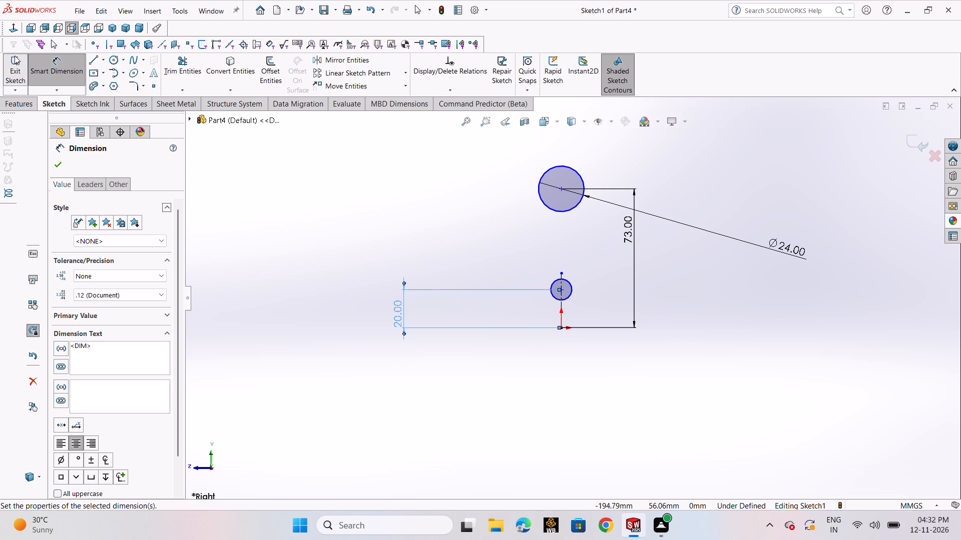
Dimension the lower circle's diameter and set it to 22 mm.
{"action": "left_click", "coordinate": [564, 297]}
{"action": "left_click", "coordinate": [638, 373]}
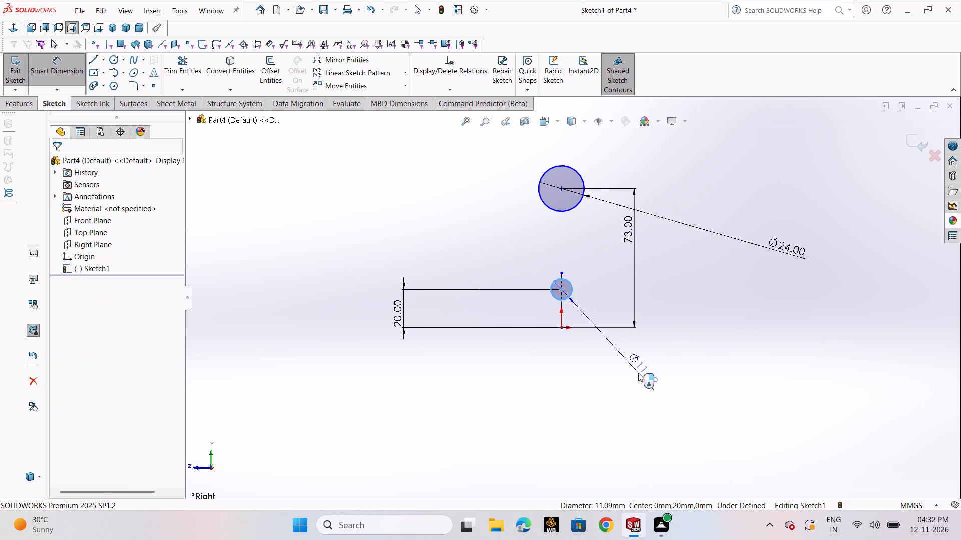
{"action": "key", "text": "2"}
{"action": "key", "text": "2"}
{"action": "key", "text": "Return"}
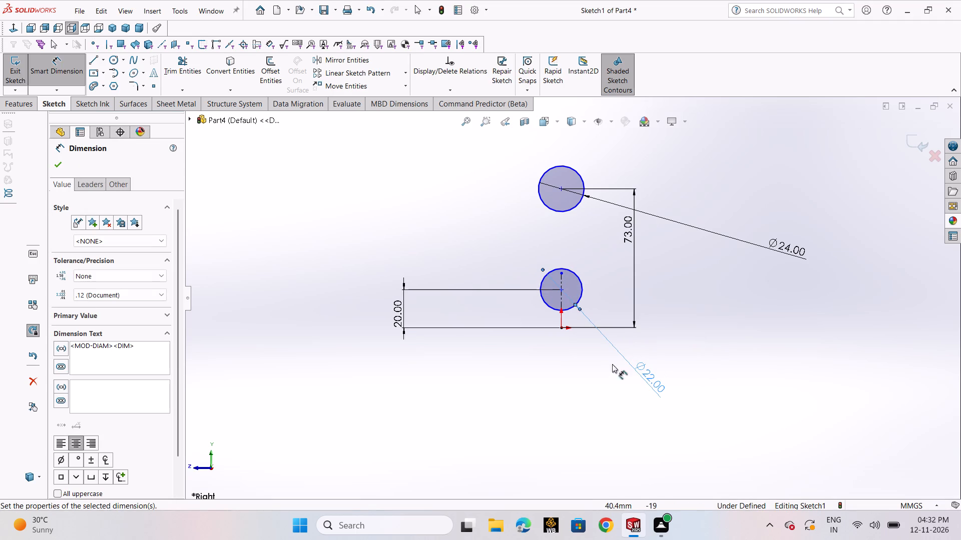
{"action": "left_click", "coordinate": [63, 162]}
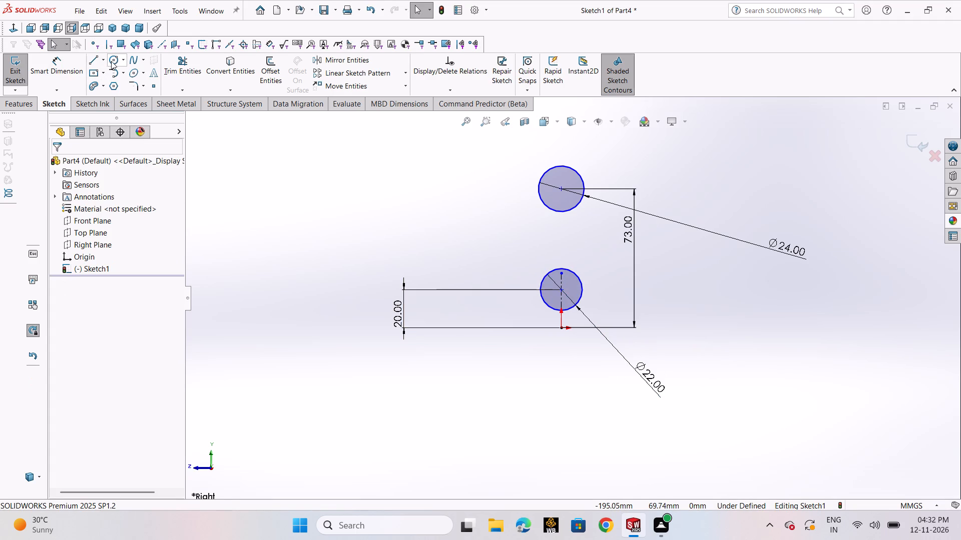
Sketch circles level with the 22 mm circle's centre: one about 18 mm in diameter on its right, one about 22 mm on its left.
{"action": "left_click", "coordinate": [111, 61]}
{"action": "left_click", "coordinate": [116, 70]}
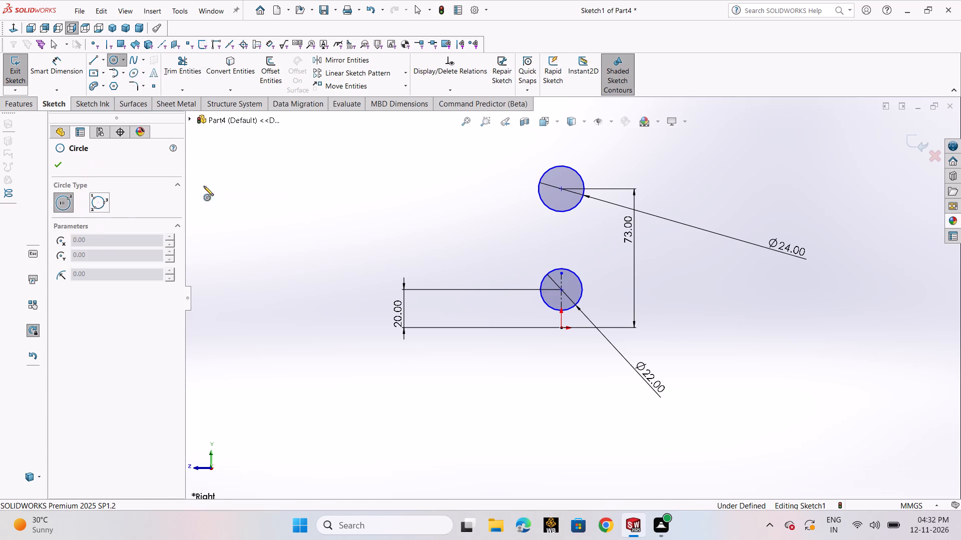
{"action": "left_click", "coordinate": [598, 289]}
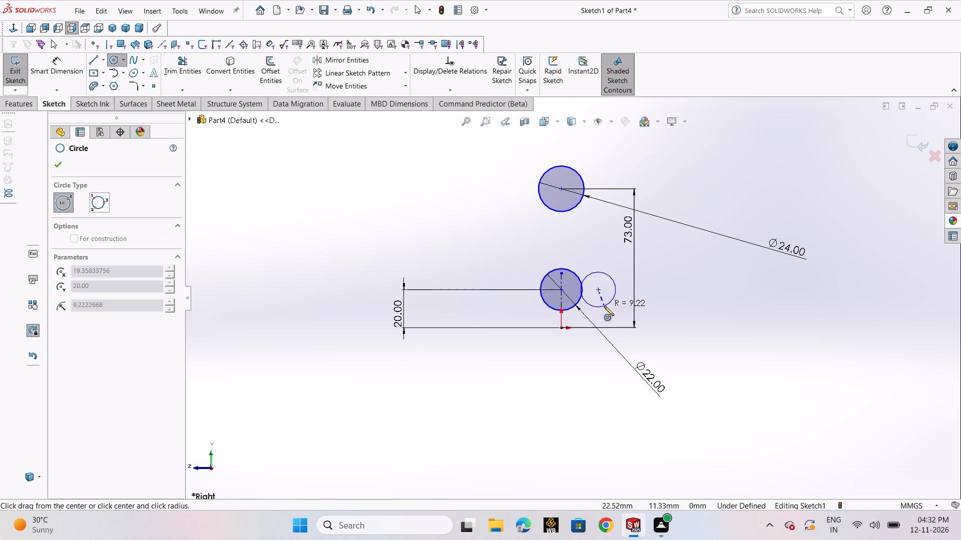
{"action": "left_click", "coordinate": [604, 306]}
{"action": "left_click", "coordinate": [502, 287]}
{"action": "left_click", "coordinate": [517, 303]}
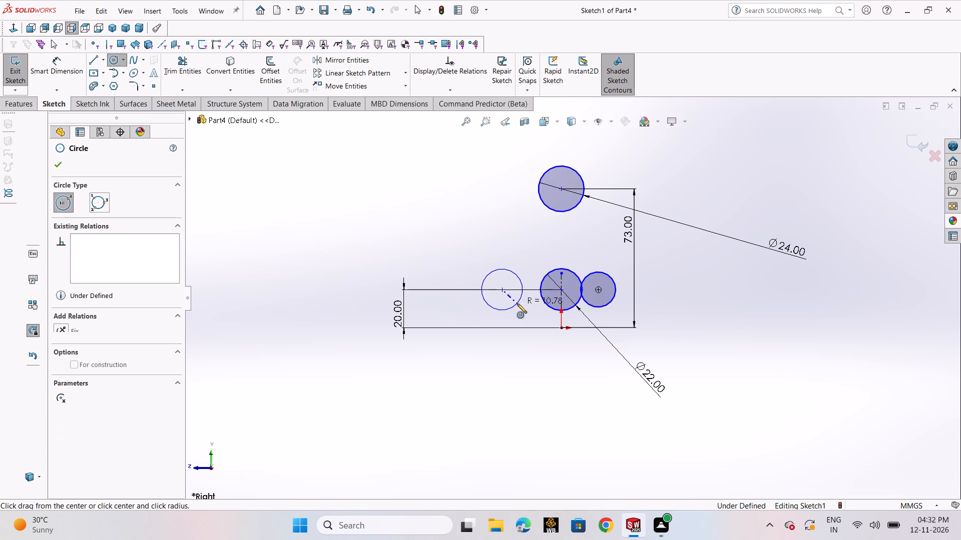
{"action": "right_click", "coordinate": [517, 303]}
{"action": "left_click", "coordinate": [525, 310]}
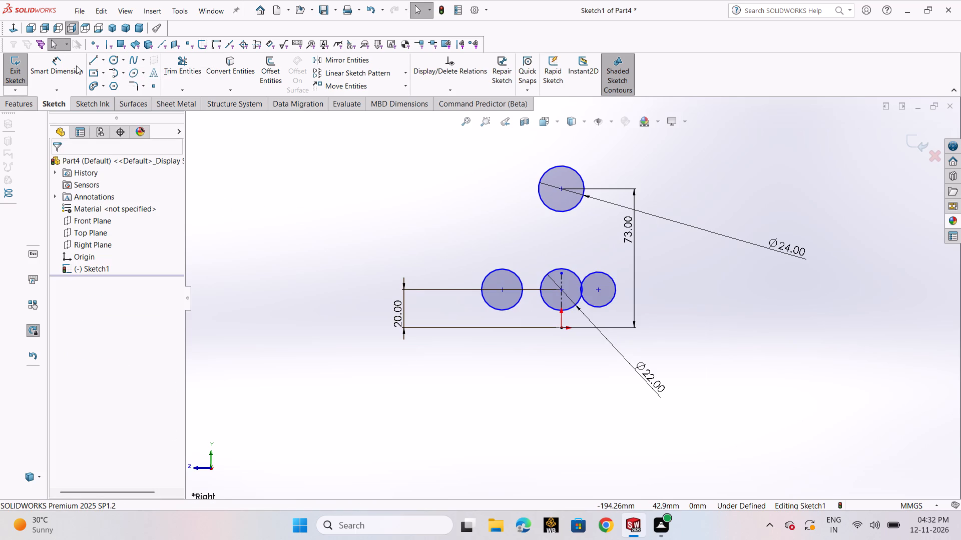
Dimension the horizontal distance between the two side circles' centres and set it to 30 mm.
{"action": "left_click", "coordinate": [72, 69]}
{"action": "left_click", "coordinate": [501, 291]}
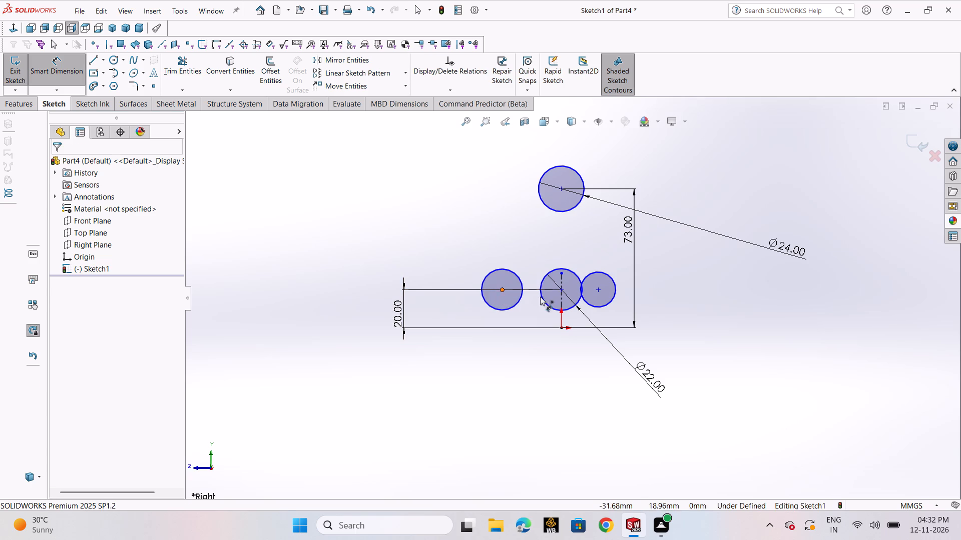
{"action": "left_click", "coordinate": [598, 290]}
{"action": "left_click", "coordinate": [563, 392]}
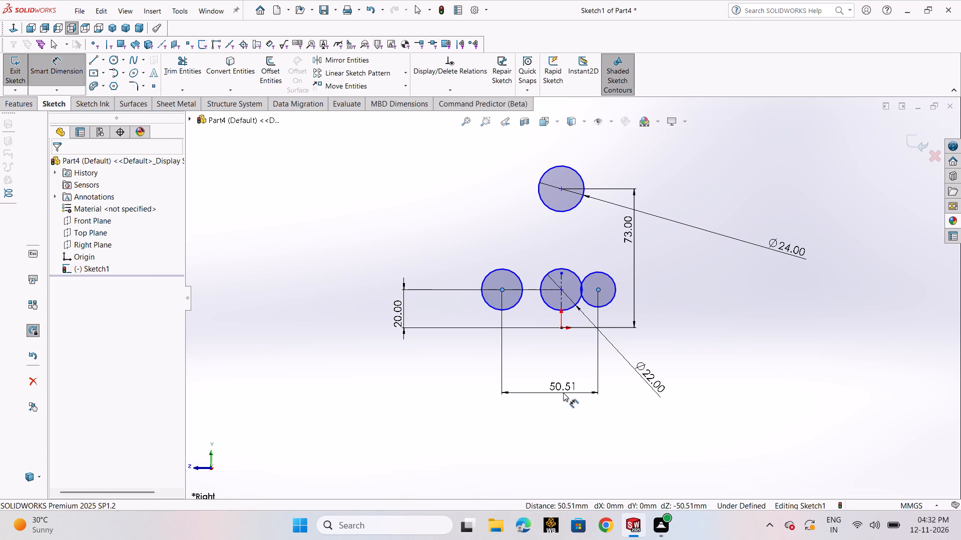
{"action": "key", "text": "3"}
{"action": "key", "text": "0"}
{"action": "key", "text": "Return"}
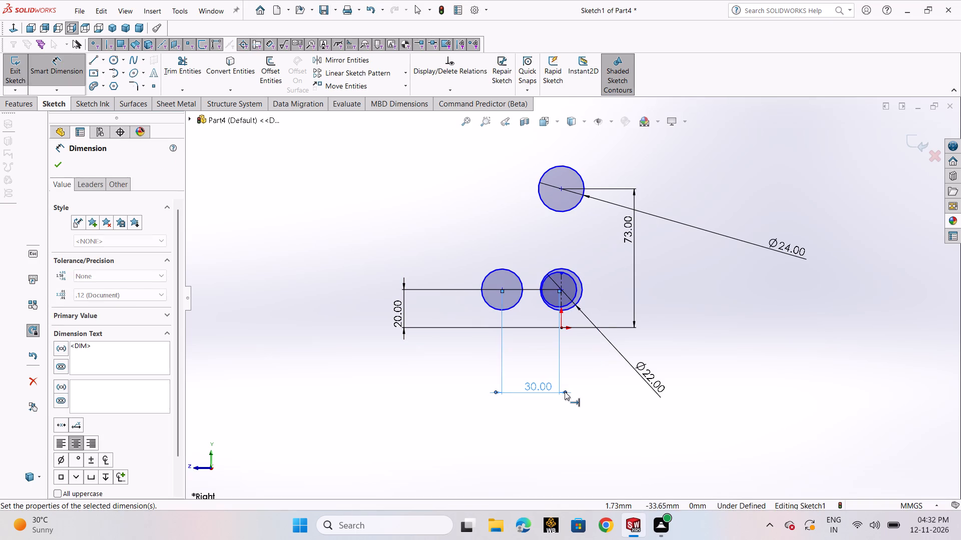
{"action": "left_click", "coordinate": [54, 166]}
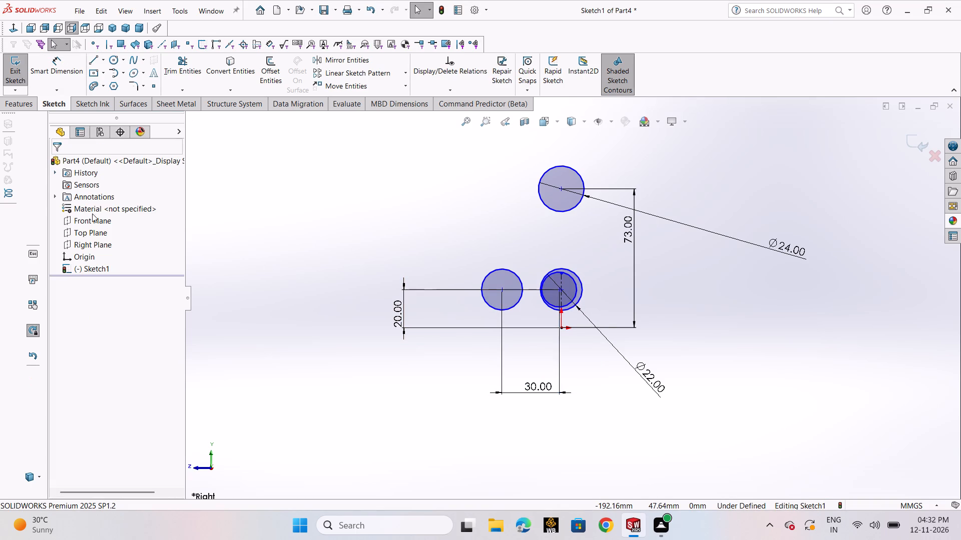
Move the smaller side circle back to the right of the centerline so its centre sits about 15 mm from it.
{"action": "scroll", "coordinate": [580, 312], "scroll_direction": "down", "scroll_amount": 5}
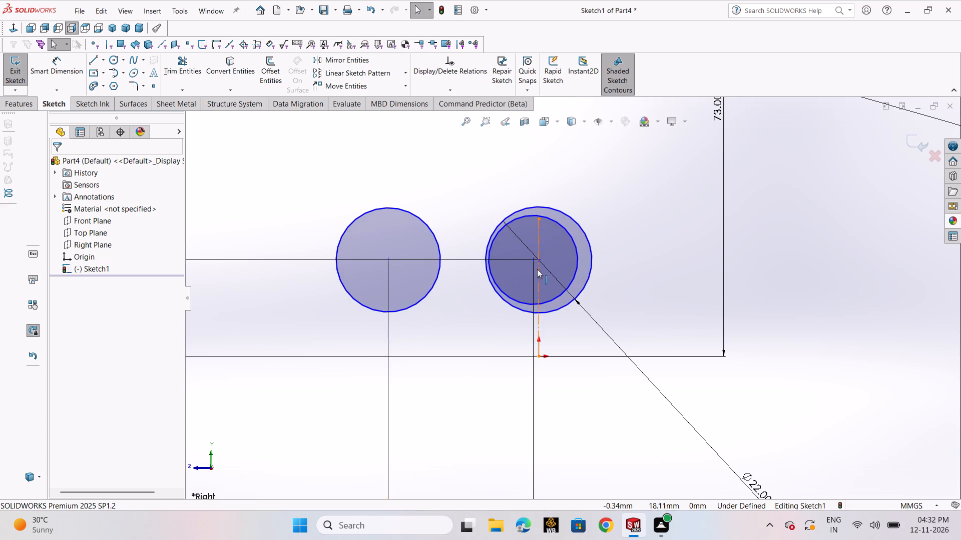
{"action": "left_click_drag", "start_coordinate": [532, 259], "coordinate": [610, 263]}
Dimension the horizontal distance from the origin to the right side circle's centre and set it to 15 mm.
{"action": "left_click", "coordinate": [72, 72]}
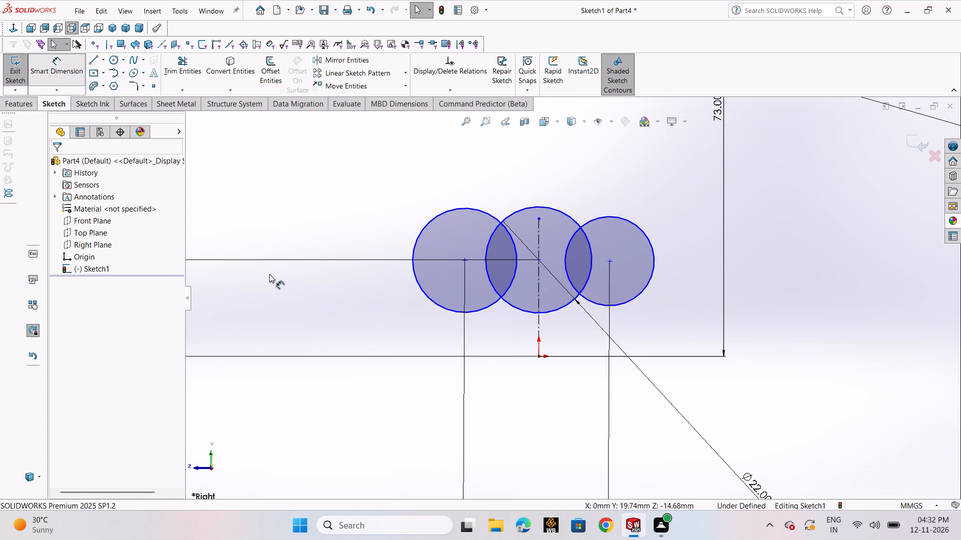
{"action": "left_click", "coordinate": [537, 356]}
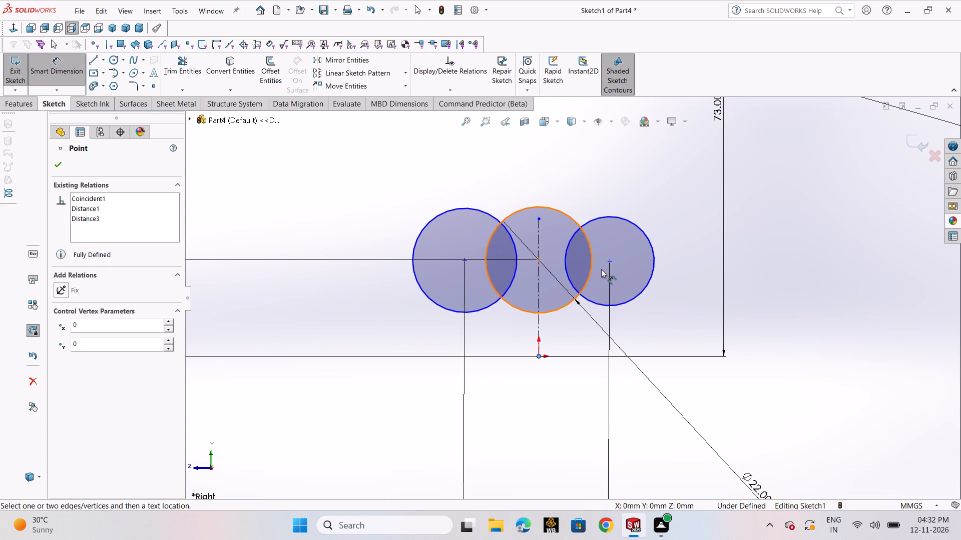
{"action": "left_click", "coordinate": [609, 263]}
{"action": "left_click", "coordinate": [590, 439]}
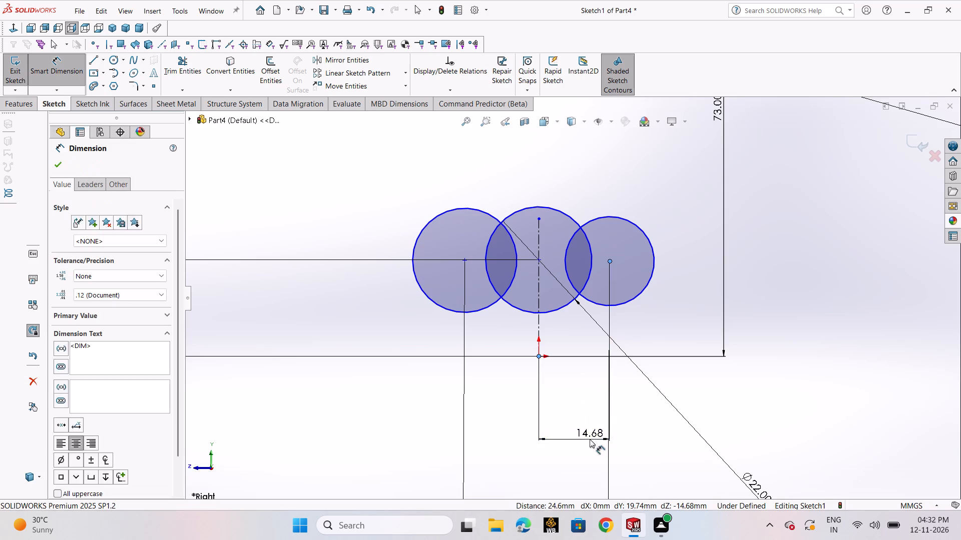
{"action": "type", "text": "15"}
{"action": "key", "text": "Return"}
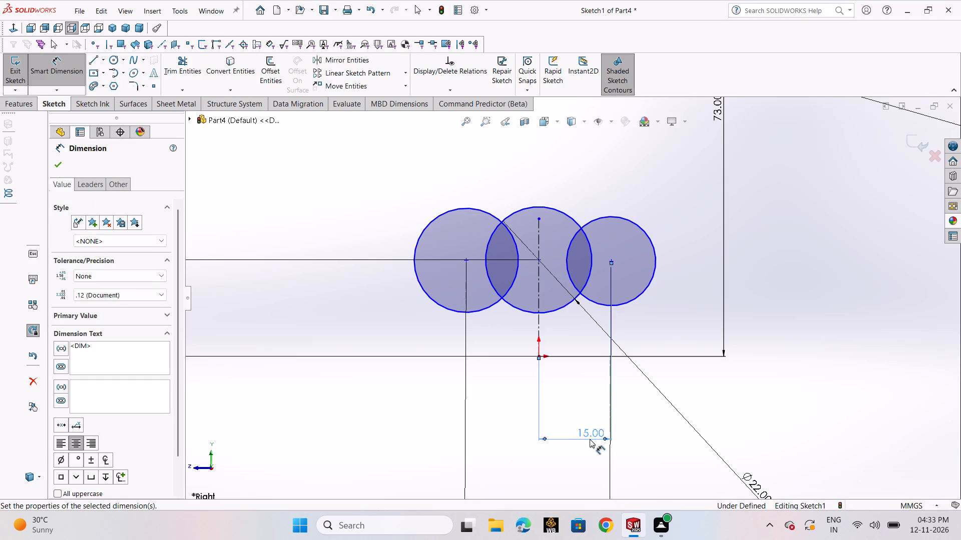
{"action": "left_click", "coordinate": [62, 167]}
Dimension the right side circle's diameter and set it to 16 mm.
{"action": "left_click", "coordinate": [60, 72]}
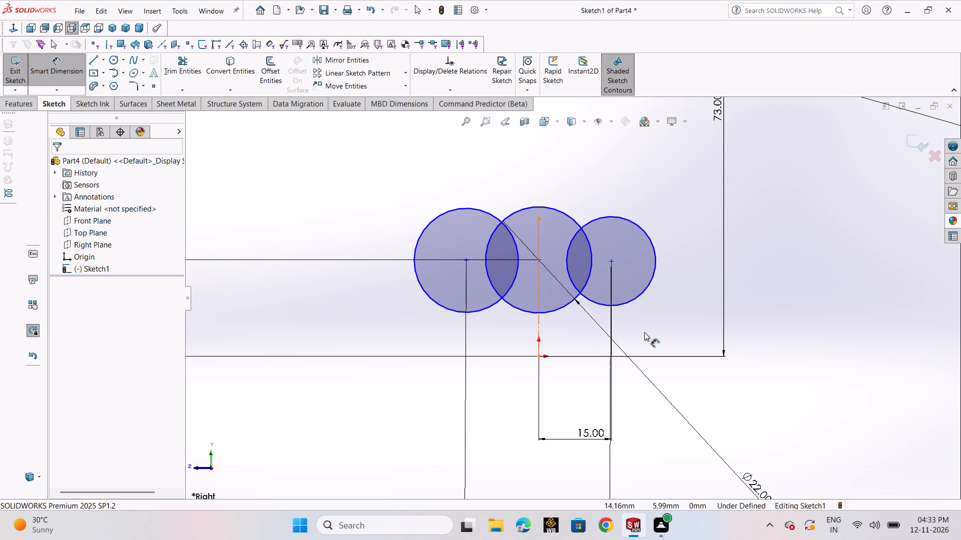
{"action": "left_click", "coordinate": [645, 287]}
{"action": "left_click", "coordinate": [730, 400]}
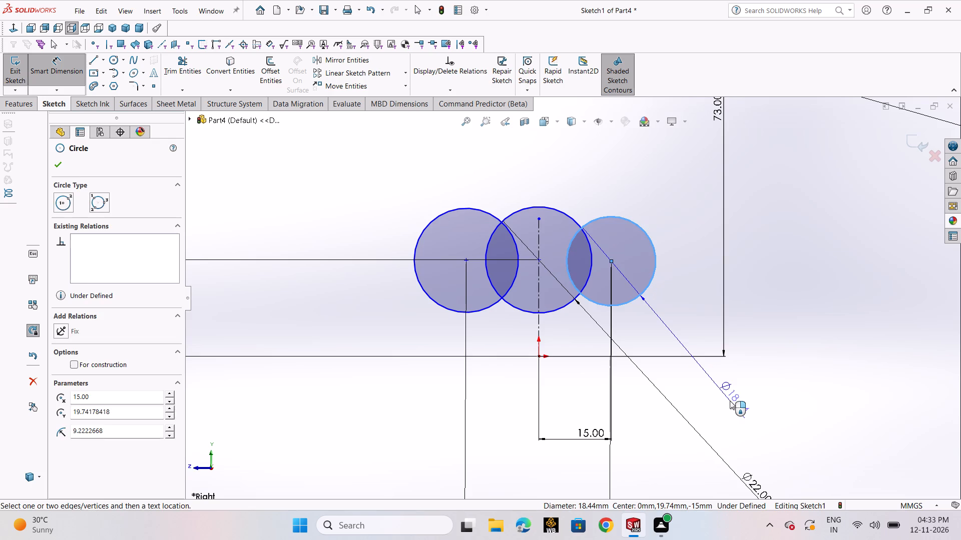
{"action": "type", "text": "16"}
{"action": "key", "text": "Return"}
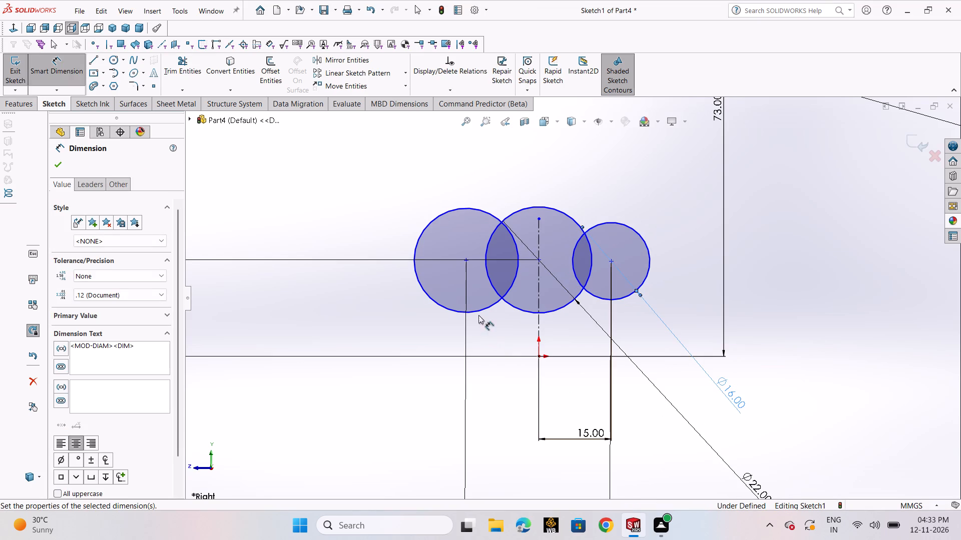
Dimension the left side circle's diameter and set it to 16 mm.
{"action": "left_click", "coordinate": [477, 312]}
{"action": "left_click", "coordinate": [366, 367]}
{"action": "type", "text": "116"}
{"action": "key", "text": "Return"}
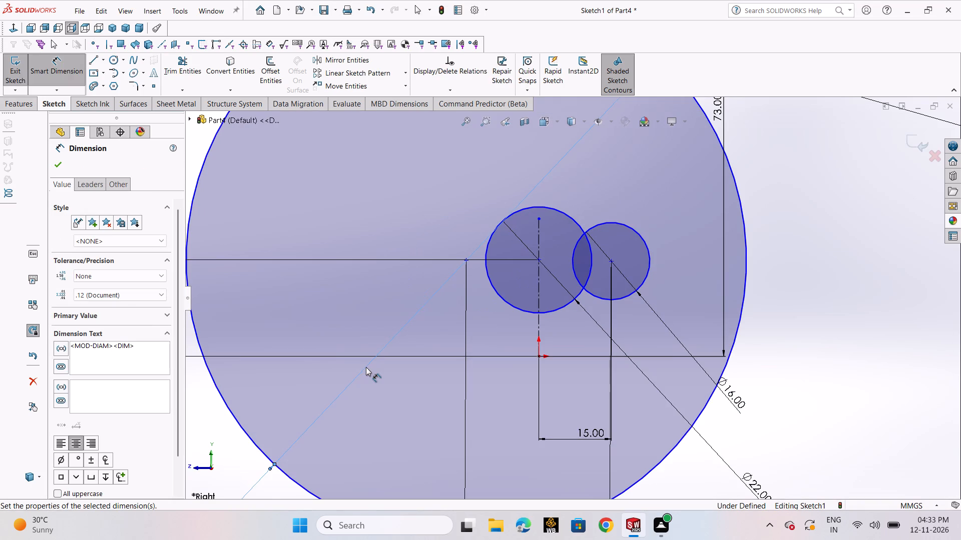
{"action": "scroll", "coordinate": [366, 367], "scroll_direction": "up", "scroll_amount": 2}
{"action": "double_click", "coordinate": [373, 416]}
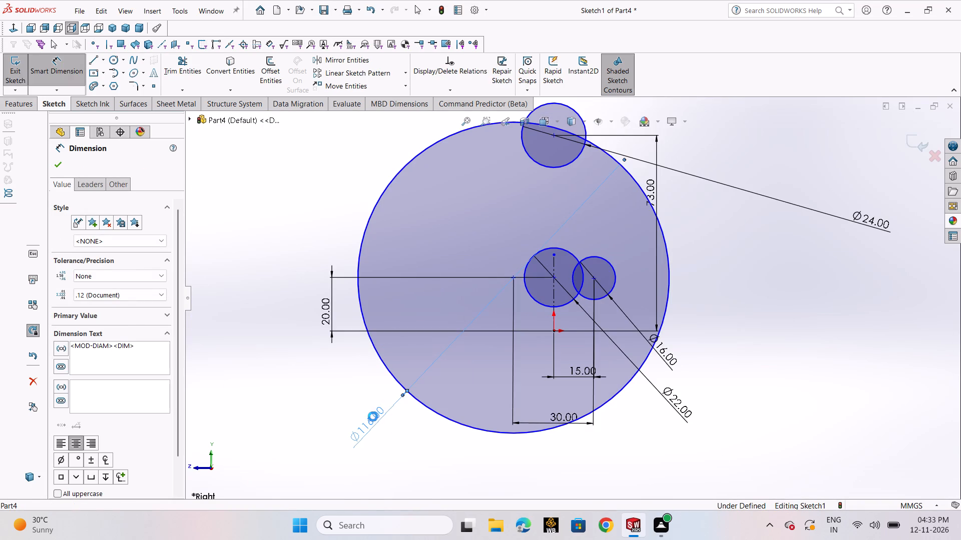
{"action": "type", "text": "16"}
{"action": "key", "text": "Return"}
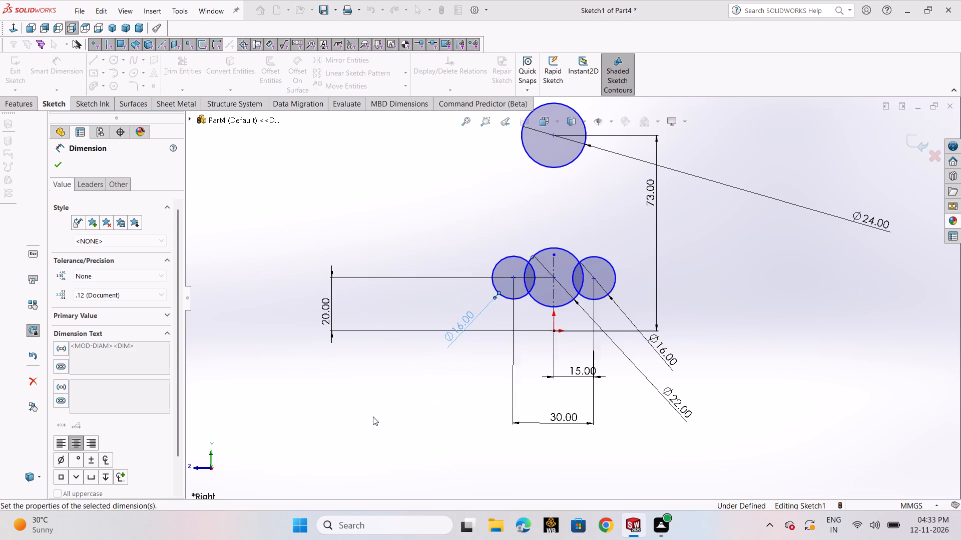
{"action": "left_click", "coordinate": [60, 168]}
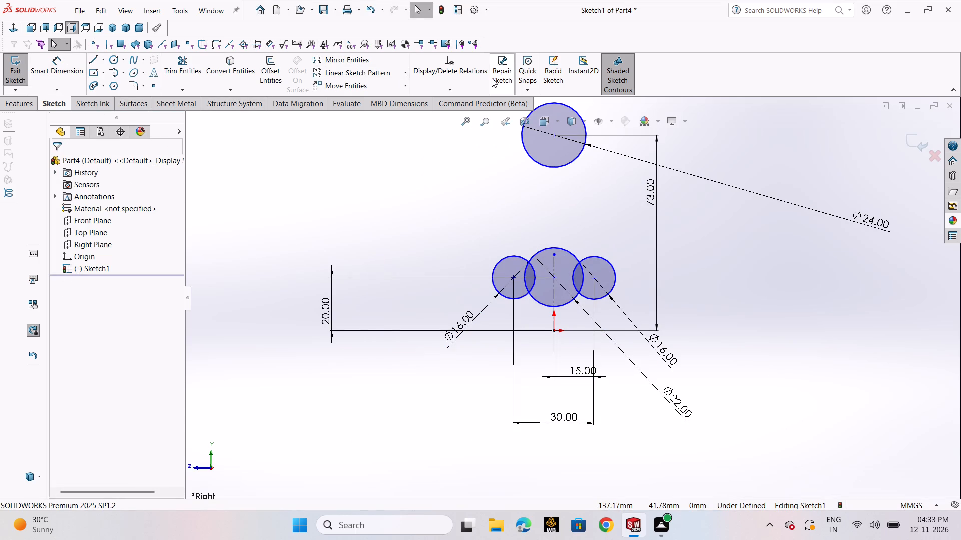
Add a Horizontal relation between the centre points of the two side circles and the middle 22 mm circle.
{"action": "left_click", "coordinate": [427, 94]}
{"action": "left_click", "coordinate": [432, 111]}
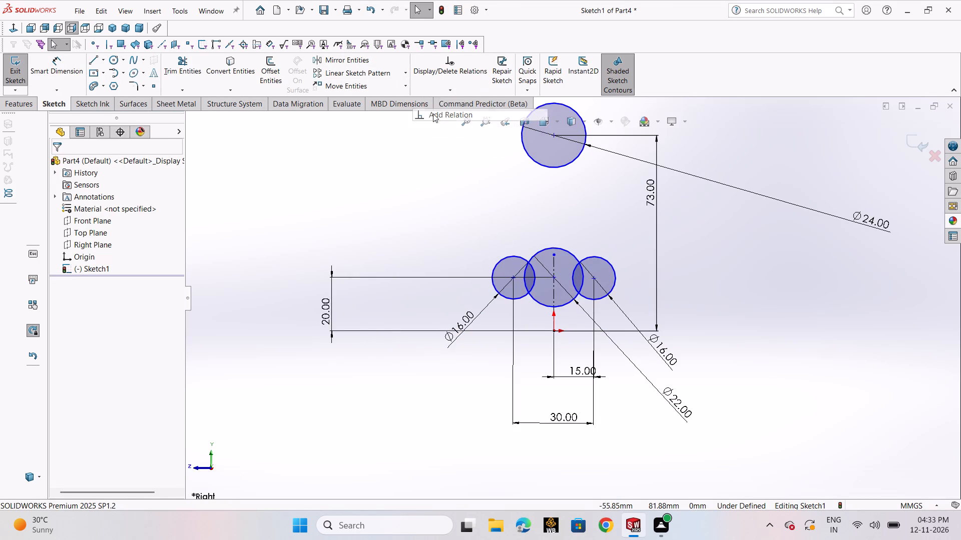
{"action": "scroll", "coordinate": [583, 316], "scroll_direction": "down", "scroll_amount": 3}
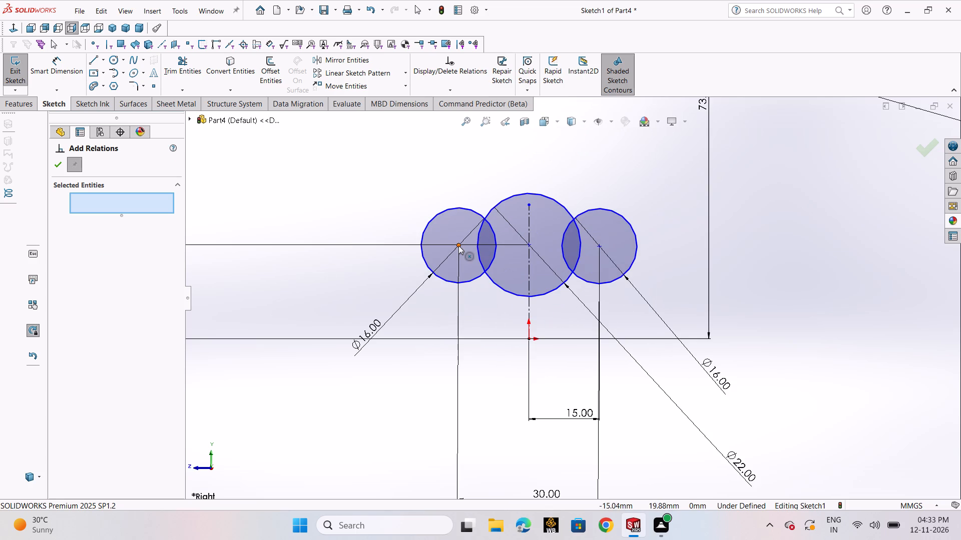
{"action": "left_click", "coordinate": [458, 245]}
{"action": "left_click", "coordinate": [531, 245]}
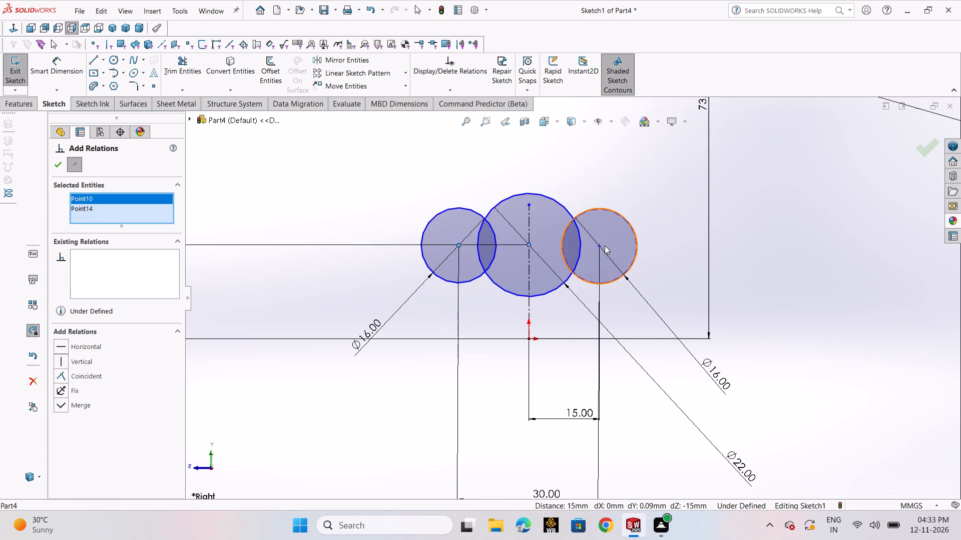
{"action": "left_click", "coordinate": [601, 246]}
{"action": "left_click", "coordinate": [86, 356]}
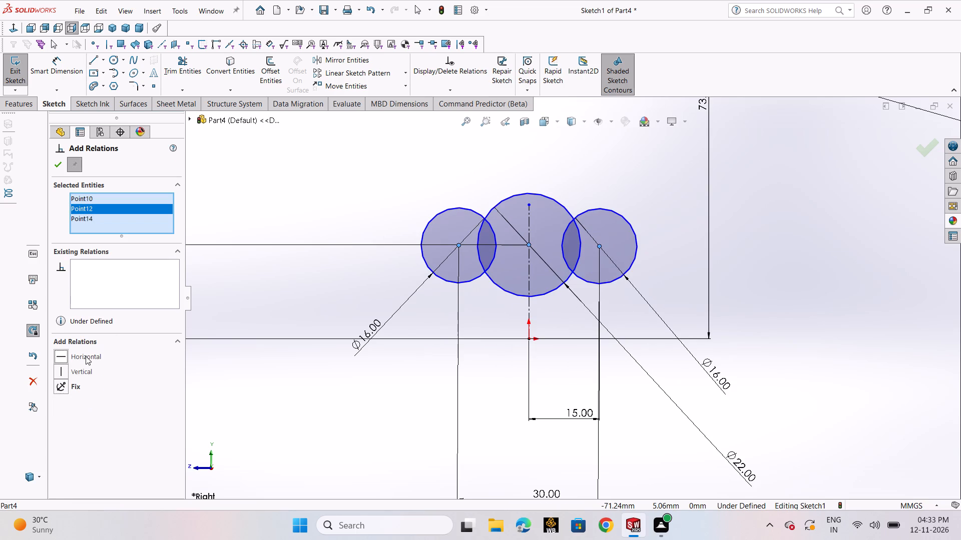
{"action": "left_click", "coordinate": [54, 166]}
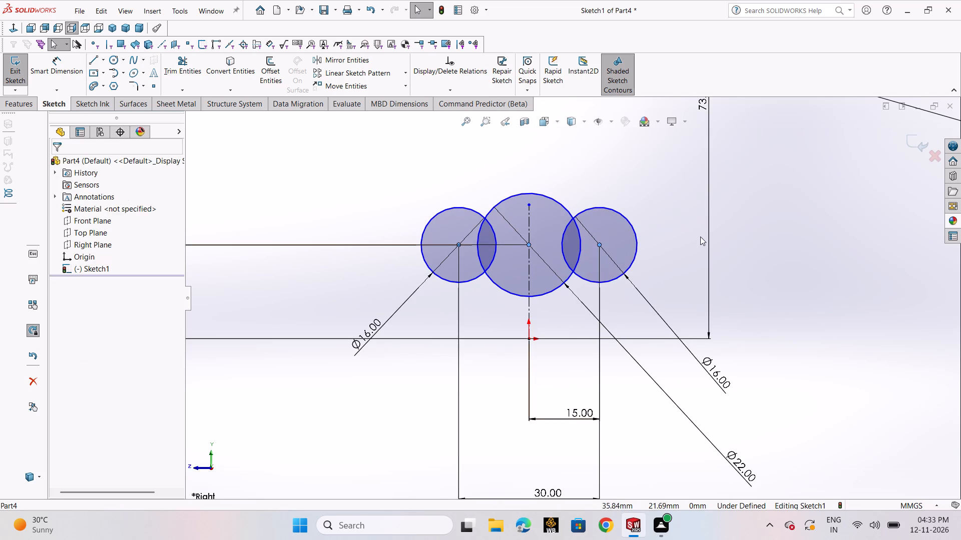
Dimension the horizontal distance between the left side circle's centre and the middle circle's centre at 15 mm.
{"action": "scroll", "coordinate": [702, 233], "scroll_direction": "up", "scroll_amount": 3}
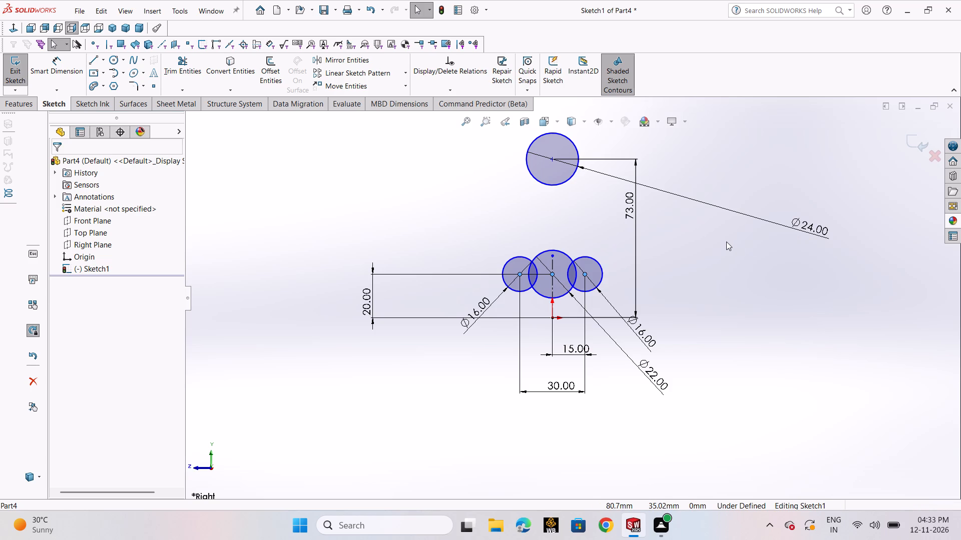
{"action": "left_click", "coordinate": [67, 74]}
{"action": "left_click", "coordinate": [522, 274]}
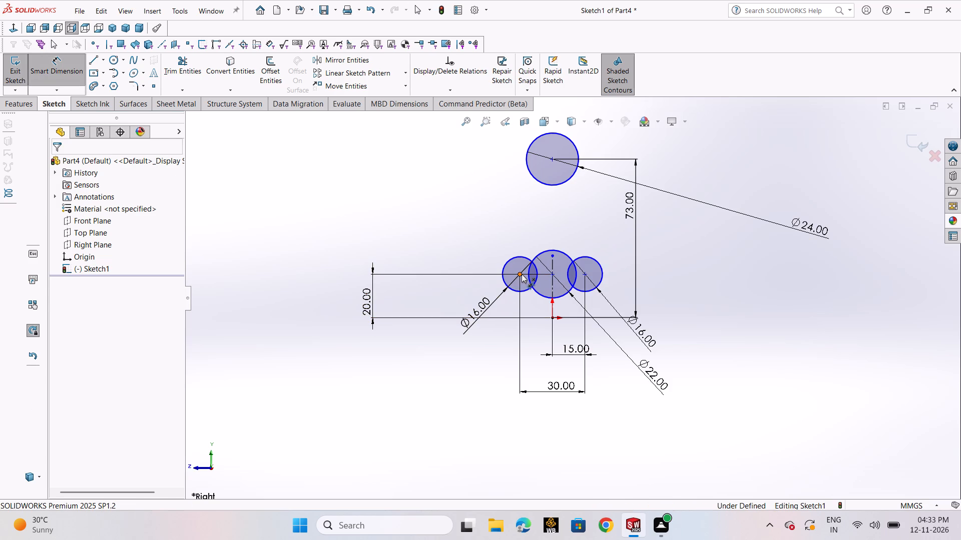
{"action": "left_click", "coordinate": [550, 273]}
{"action": "left_click", "coordinate": [528, 225]}
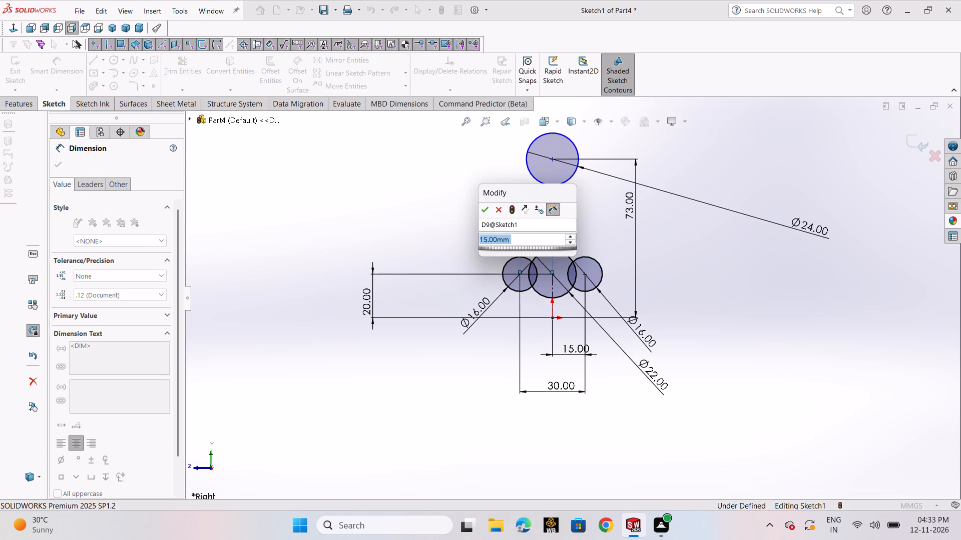
{"action": "left_click", "coordinate": [485, 211]}
{"action": "left_click", "coordinate": [440, 223]}
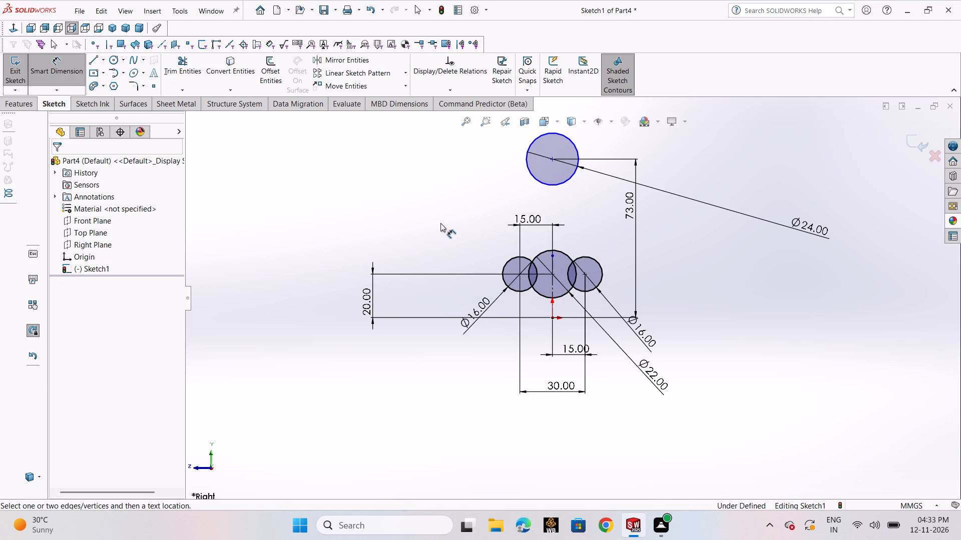
Power-trim the overlapping inner arcs where the middle circle meets the two side circles.
{"action": "left_click", "coordinate": [180, 70]}
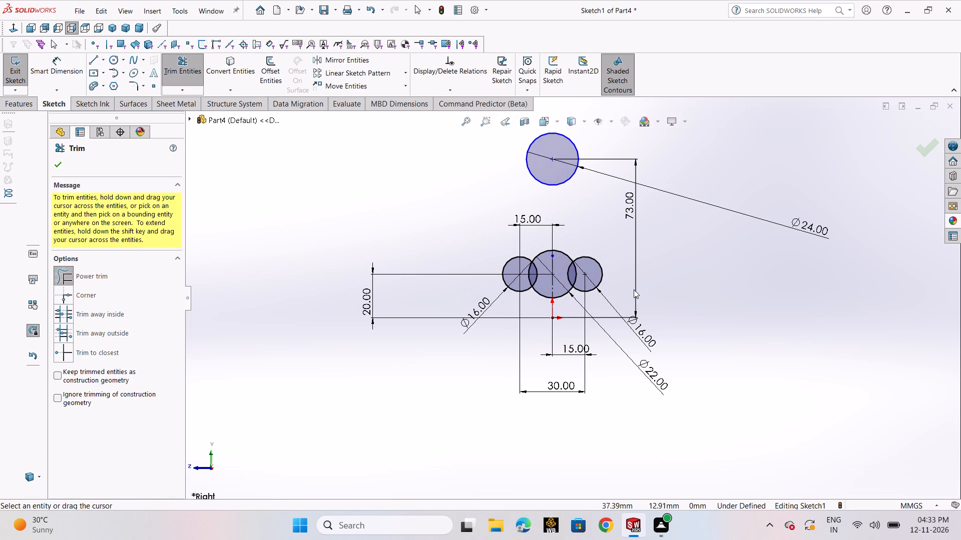
{"action": "left_click_drag", "start_coordinate": [595, 271], "coordinate": [519, 274]}
{"action": "left_click", "coordinate": [52, 165]}
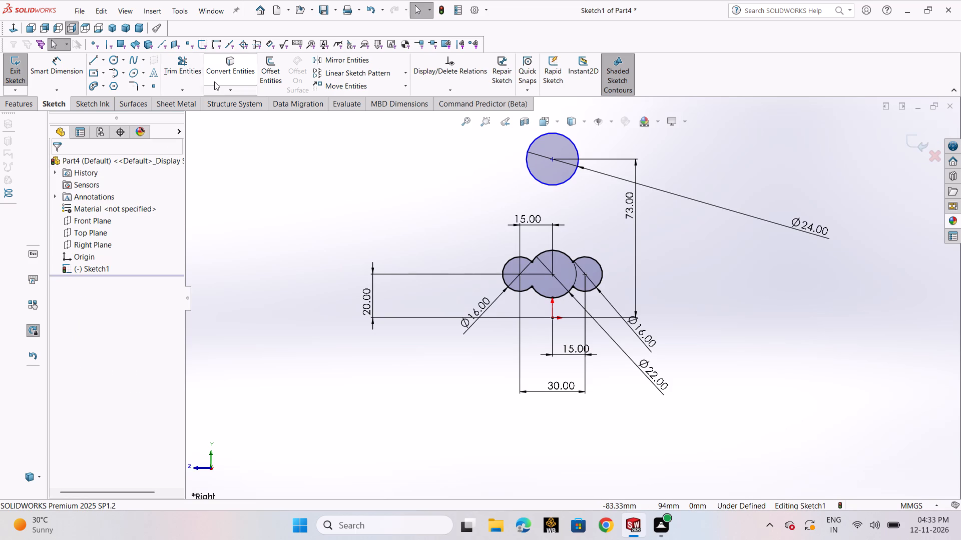
Add a Vertical relation between the origin and the centre of the upper 24 mm circle.
{"action": "left_click", "coordinate": [417, 91]}
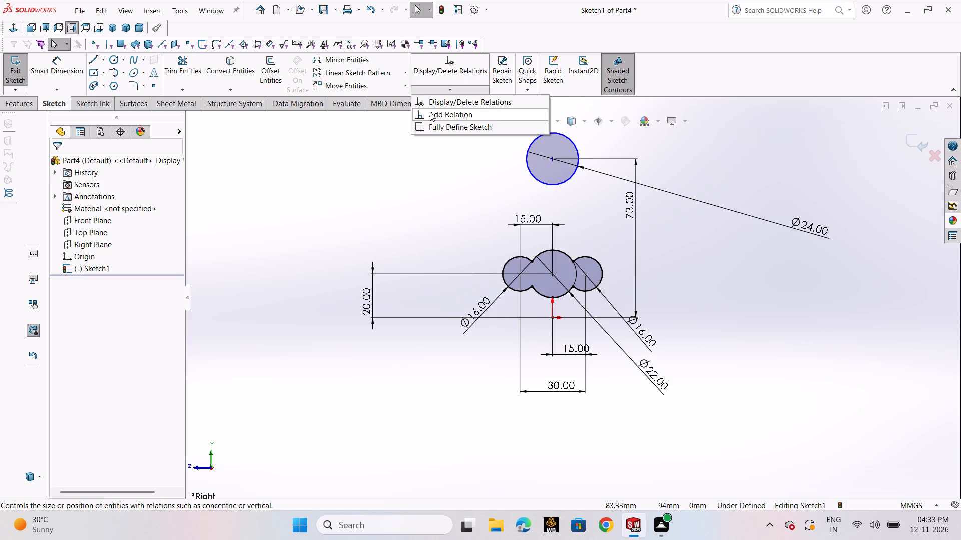
{"action": "left_click", "coordinate": [430, 112]}
{"action": "left_click", "coordinate": [553, 319]}
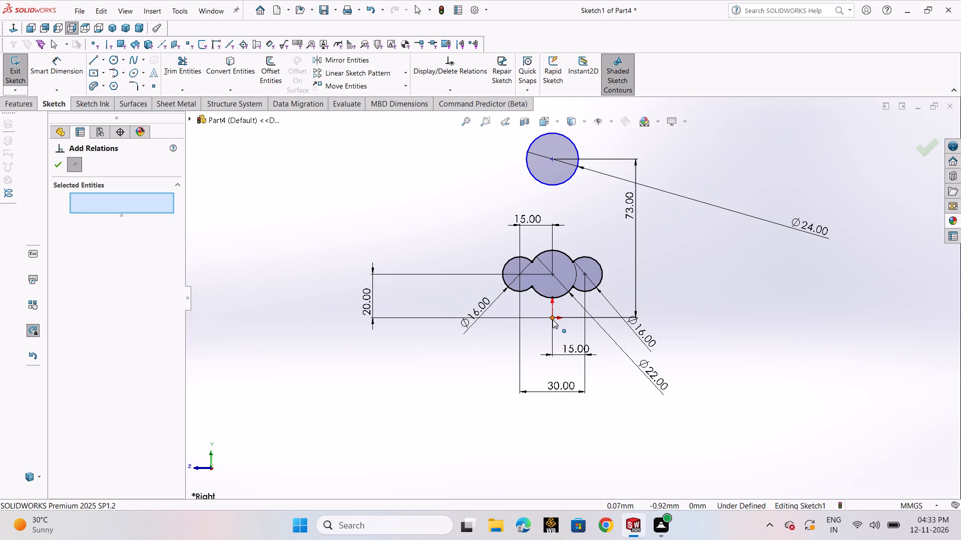
{"action": "left_click", "coordinate": [554, 162]}
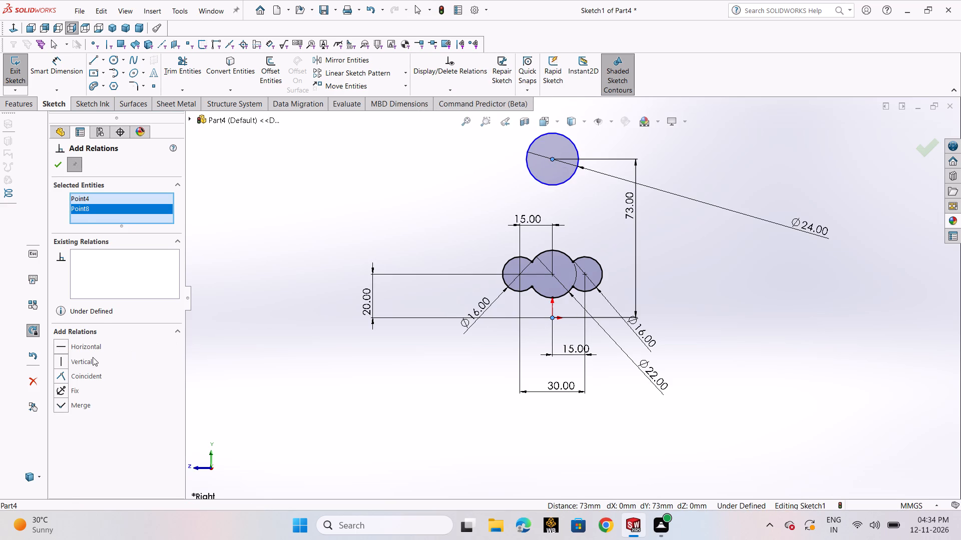
{"action": "left_click", "coordinate": [87, 360]}
{"action": "left_click", "coordinate": [60, 165]}
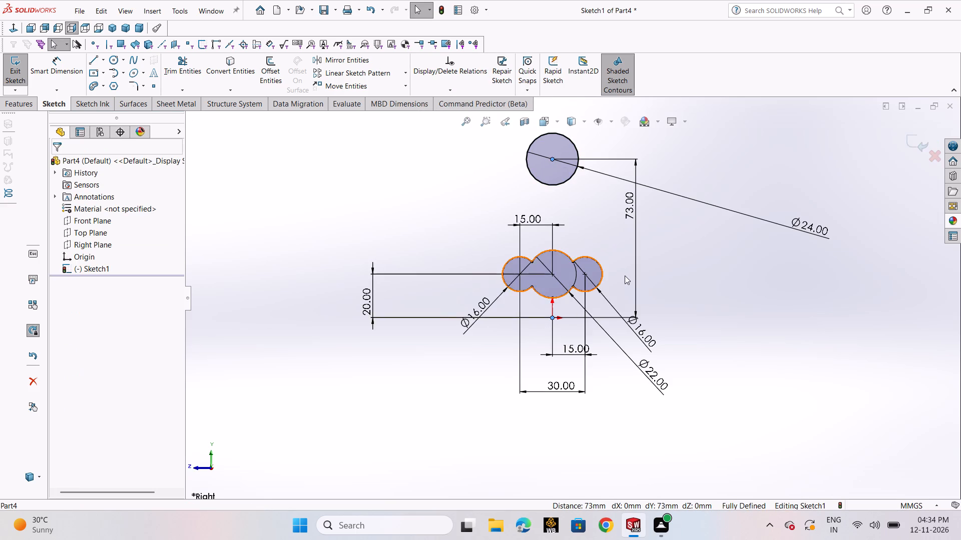
Set the vertical distance from the origin to the 24 mm circle's centre to 57 mm.
{"action": "scroll", "coordinate": [621, 251], "scroll_direction": "up", "scroll_amount": 4}
{"action": "scroll", "coordinate": [610, 222], "scroll_direction": "down", "scroll_amount": 3}
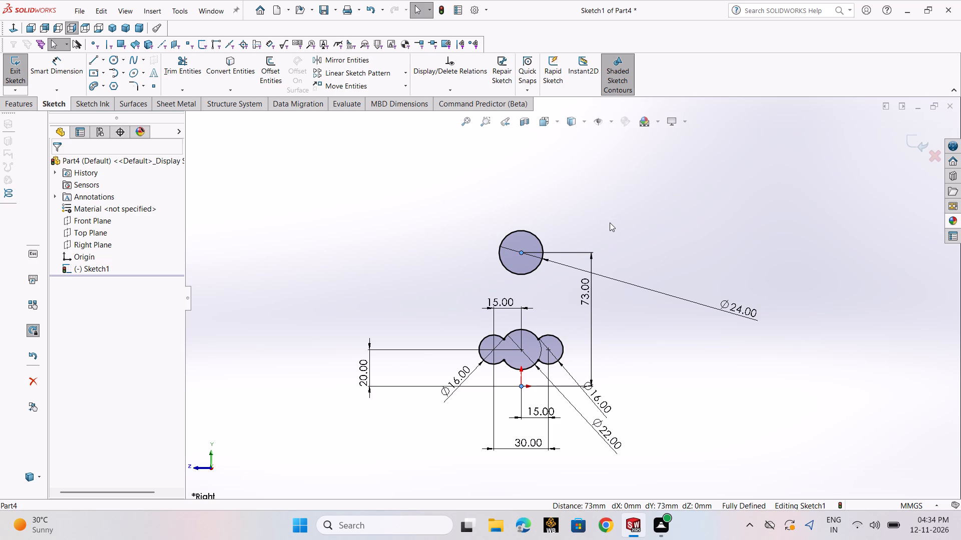
{"action": "double_click", "coordinate": [587, 291]}
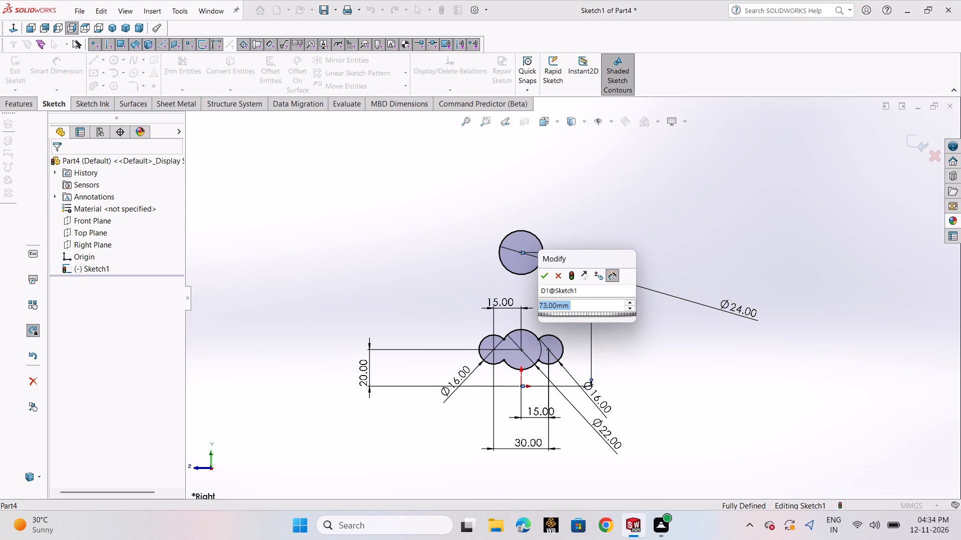
{"action": "type", "text": "57"}
{"action": "key", "text": "Return"}
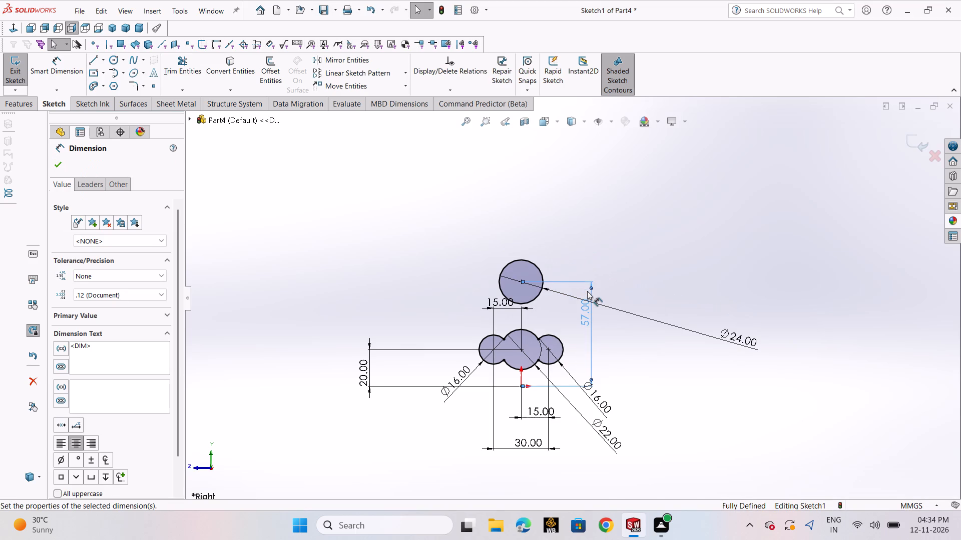
{"action": "left_click", "coordinate": [58, 169]}
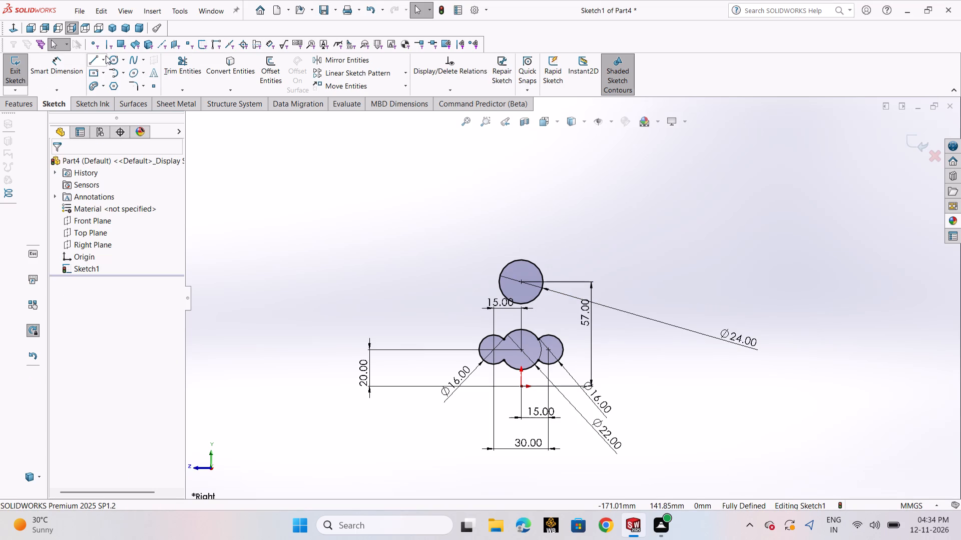
Sketch a horizontal centerline about 25 mm long, starting directly above the 24 mm circle and about 99 mm above the origin.
{"action": "left_click", "coordinate": [103, 56]}
{"action": "left_click", "coordinate": [113, 86]}
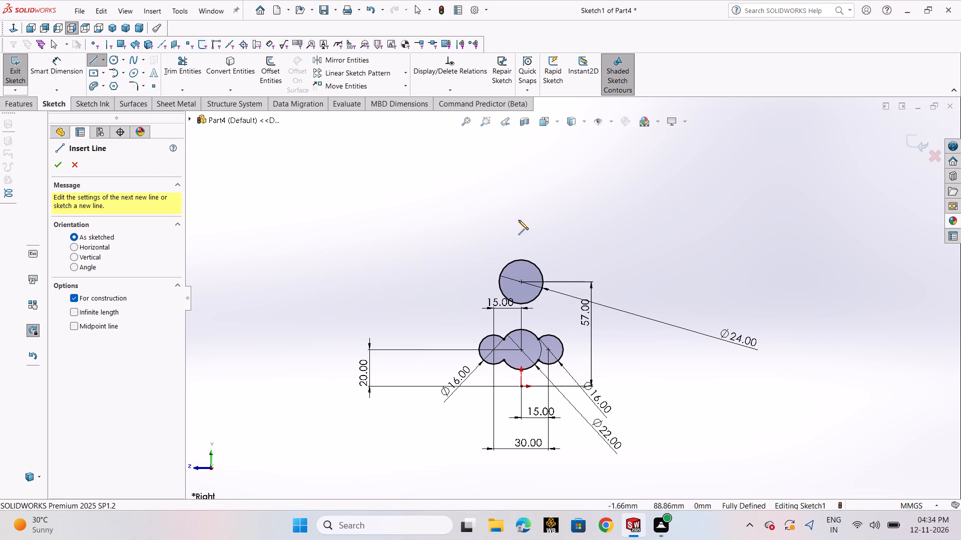
{"action": "left_click", "coordinate": [523, 204]}
{"action": "left_click", "coordinate": [567, 204]}
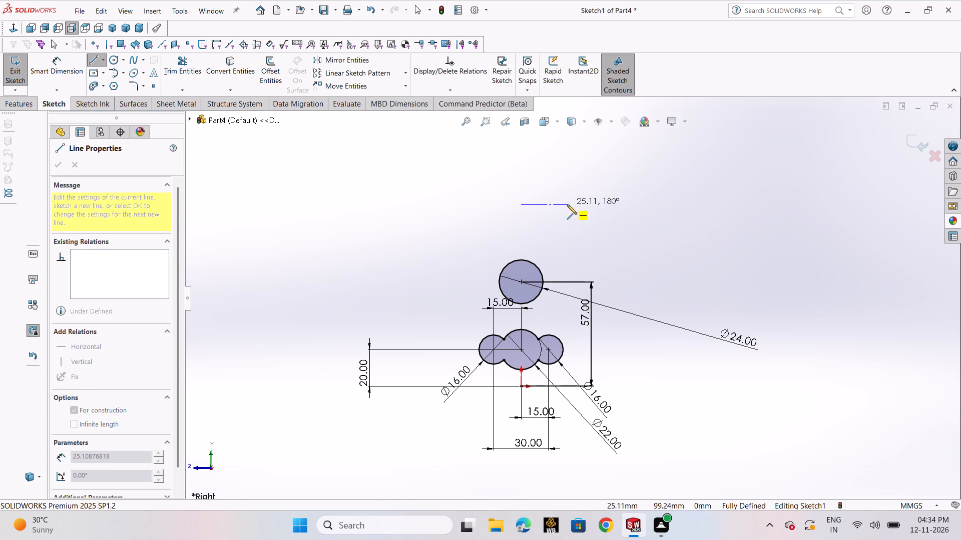
{"action": "right_click", "coordinate": [567, 204]}
{"action": "left_click", "coordinate": [580, 212]}
Dimension the vertical distance from the origin to the horizontal centerline's left endpoint and set it to 73 mm.
{"action": "left_click", "coordinate": [45, 62]}
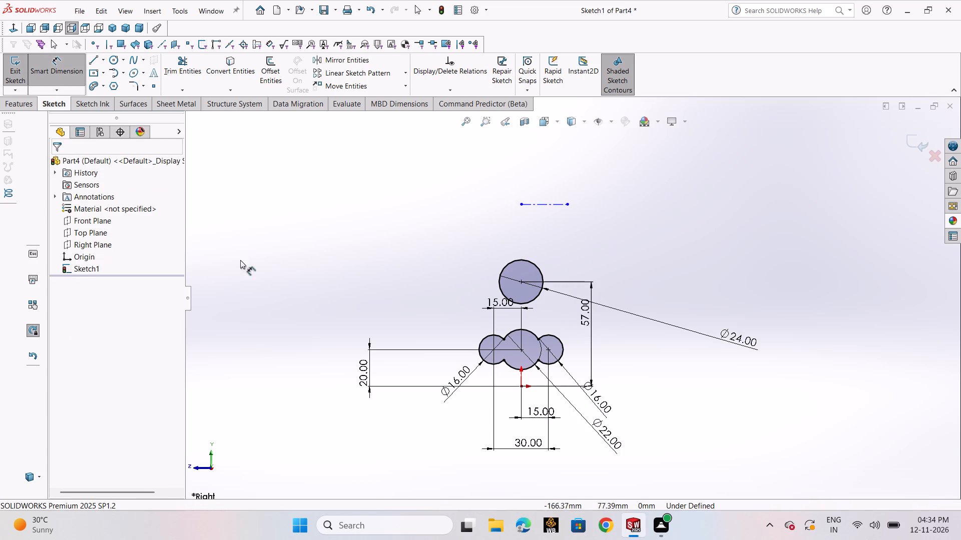
{"action": "left_click", "coordinate": [520, 386]}
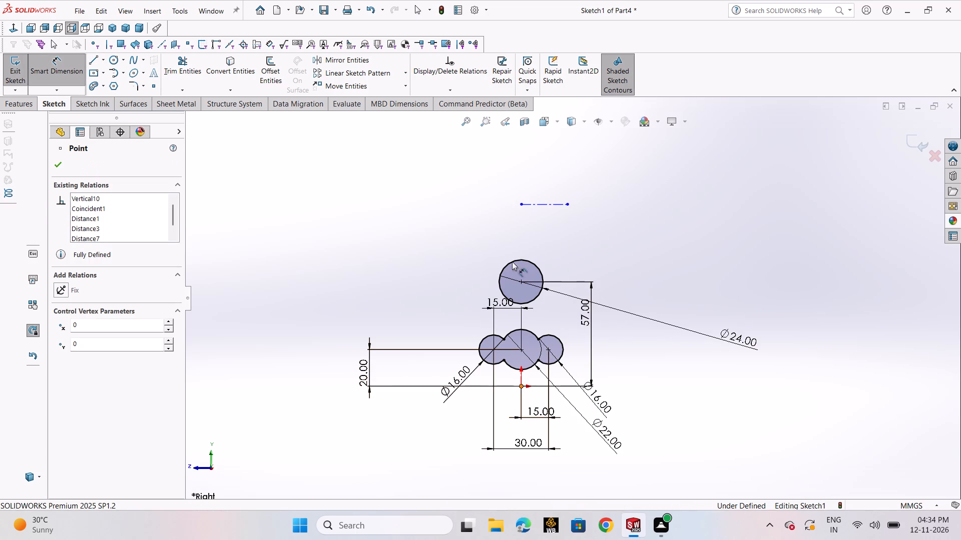
{"action": "left_click", "coordinate": [524, 206]}
{"action": "left_click", "coordinate": [316, 250]}
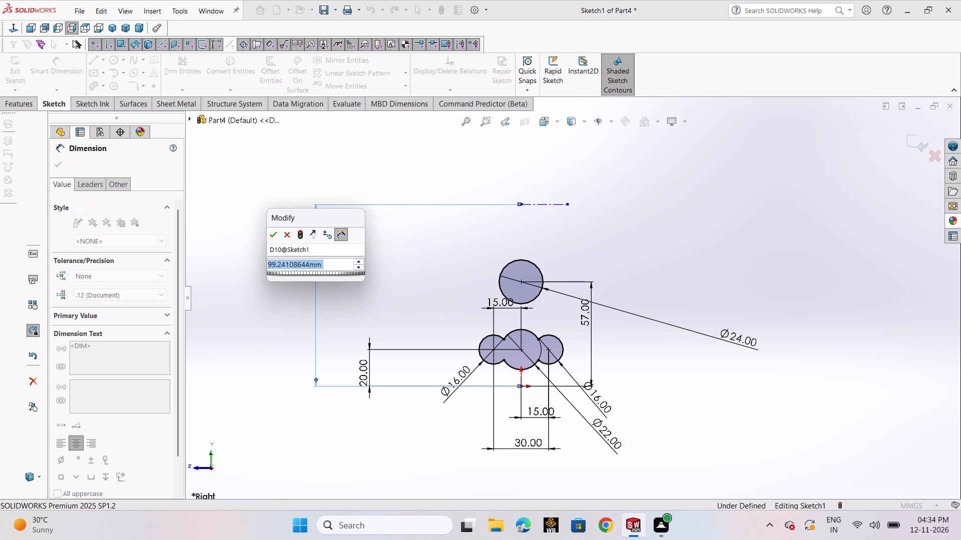
{"action": "type", "text": "73"}
{"action": "key", "text": "Return"}
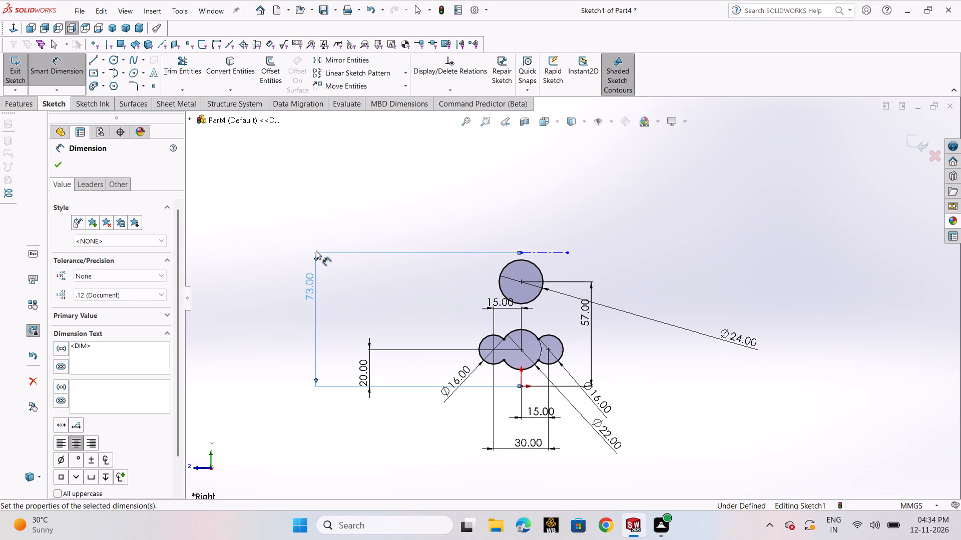
{"action": "left_click", "coordinate": [55, 165]}
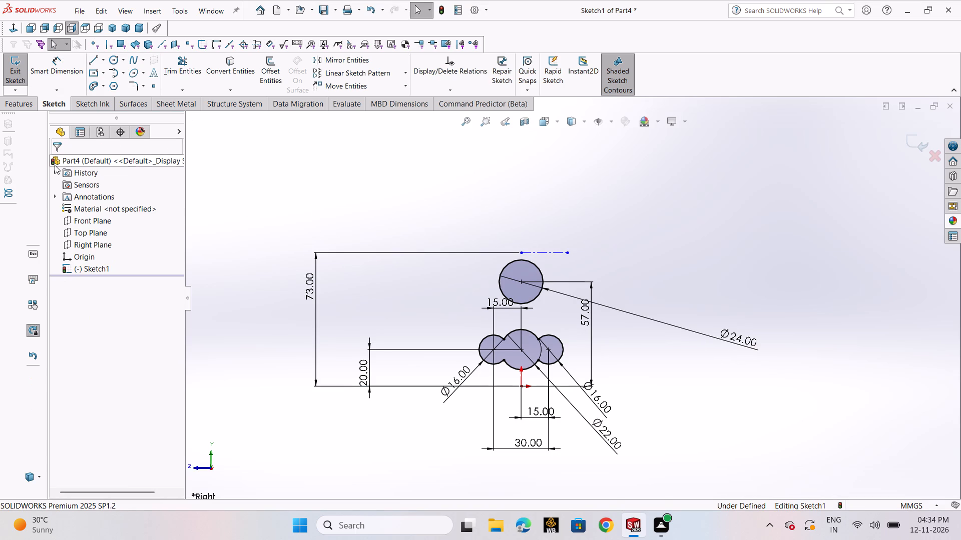
Add a Vertical relation between the origin and the left endpoint of the horizontal centerline above the 24 mm circle.
{"action": "left_click", "coordinate": [451, 92]}
{"action": "left_click", "coordinate": [456, 109]}
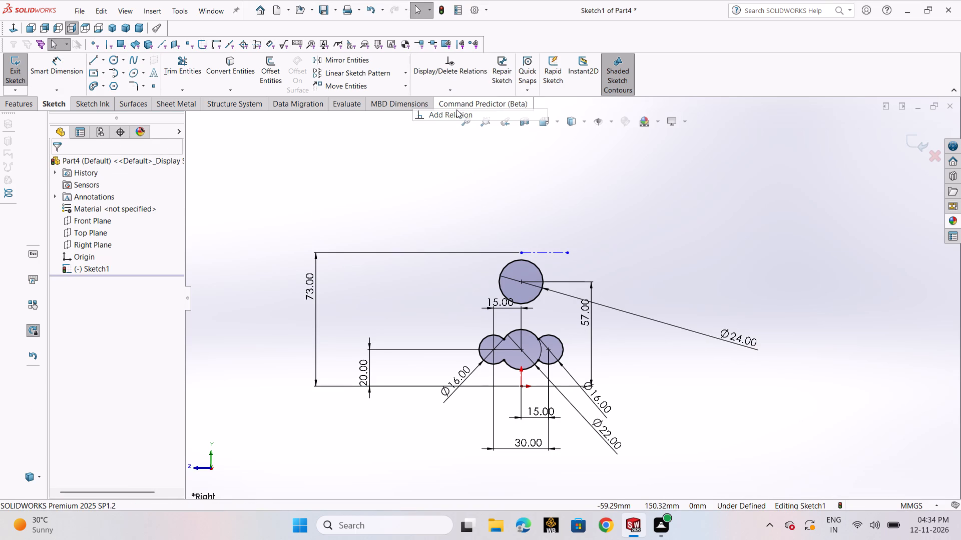
{"action": "left_click", "coordinate": [521, 254]}
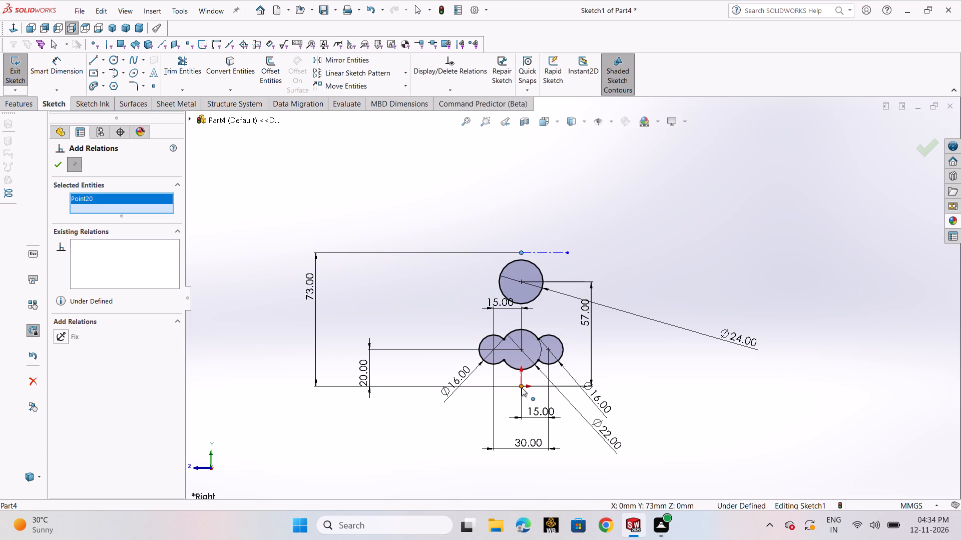
{"action": "left_click", "coordinate": [522, 387]}
{"action": "left_click", "coordinate": [85, 357]}
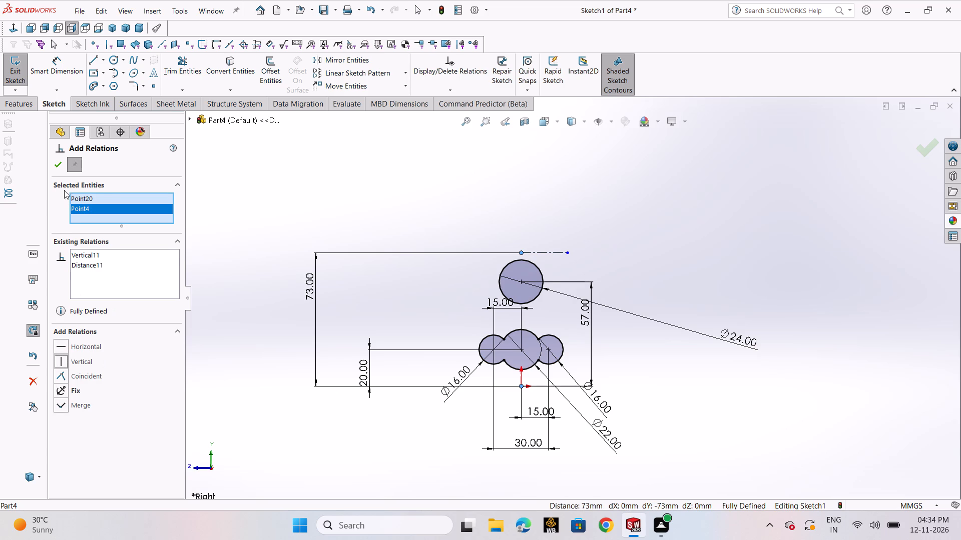
{"action": "left_click", "coordinate": [54, 165]}
{"action": "left_click", "coordinate": [508, 205]}
{"action": "left_click", "coordinate": [539, 251]}
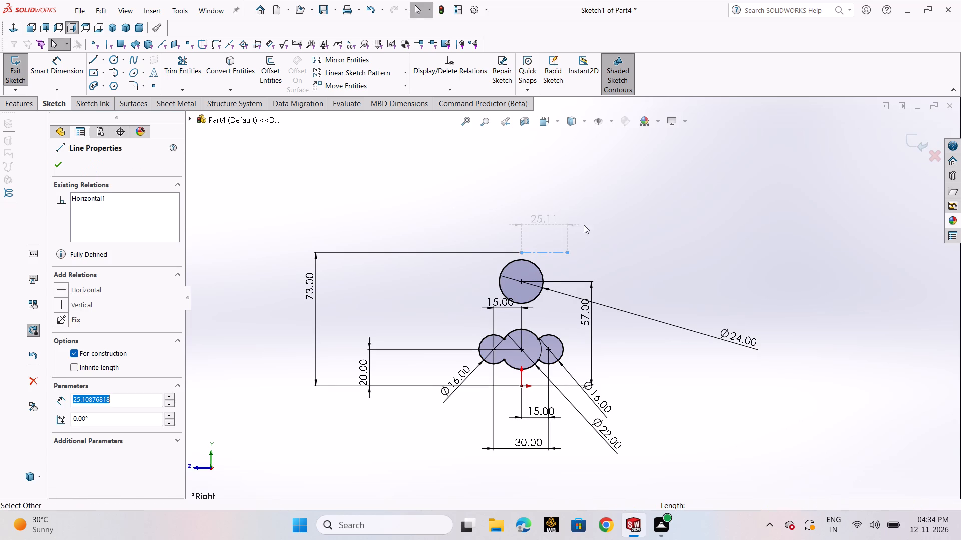
{"action": "left_click", "coordinate": [579, 202]}
{"action": "left_click", "coordinate": [397, 197]}
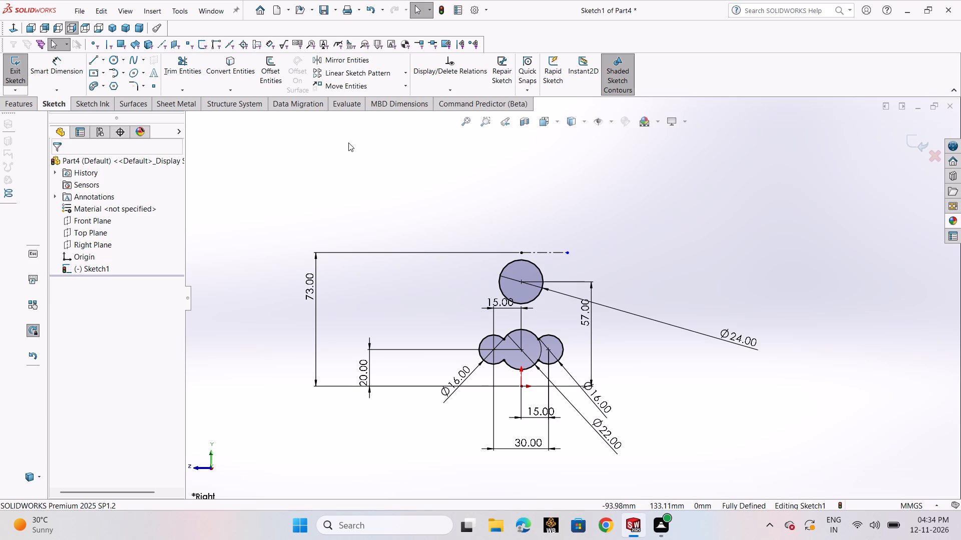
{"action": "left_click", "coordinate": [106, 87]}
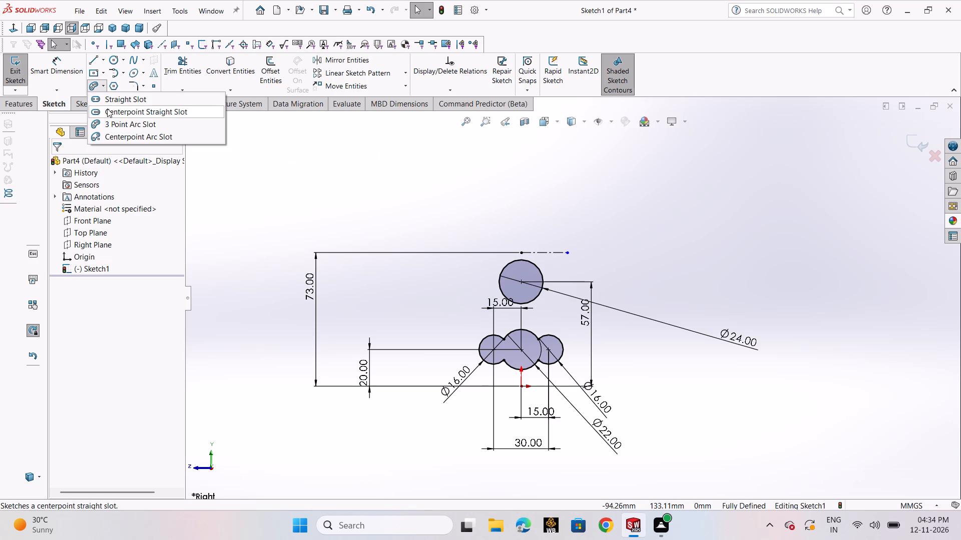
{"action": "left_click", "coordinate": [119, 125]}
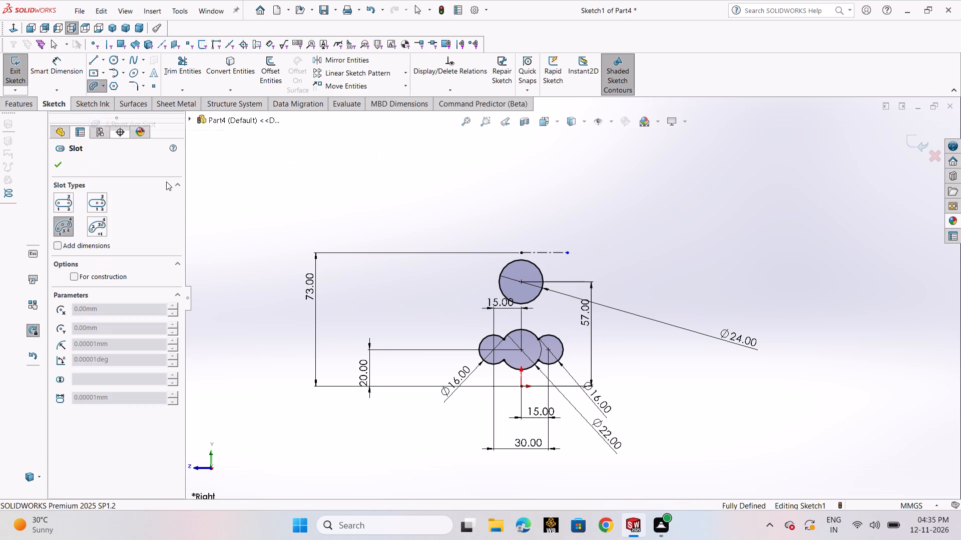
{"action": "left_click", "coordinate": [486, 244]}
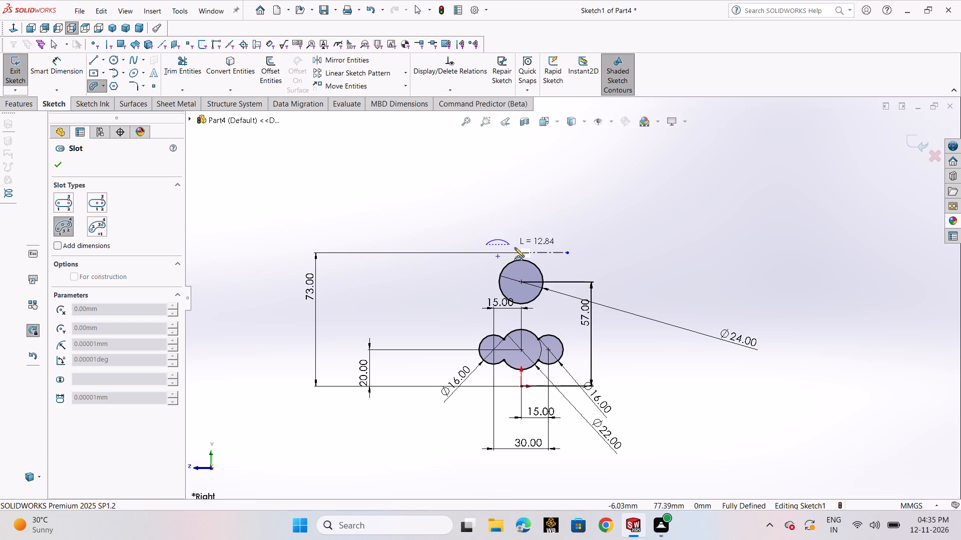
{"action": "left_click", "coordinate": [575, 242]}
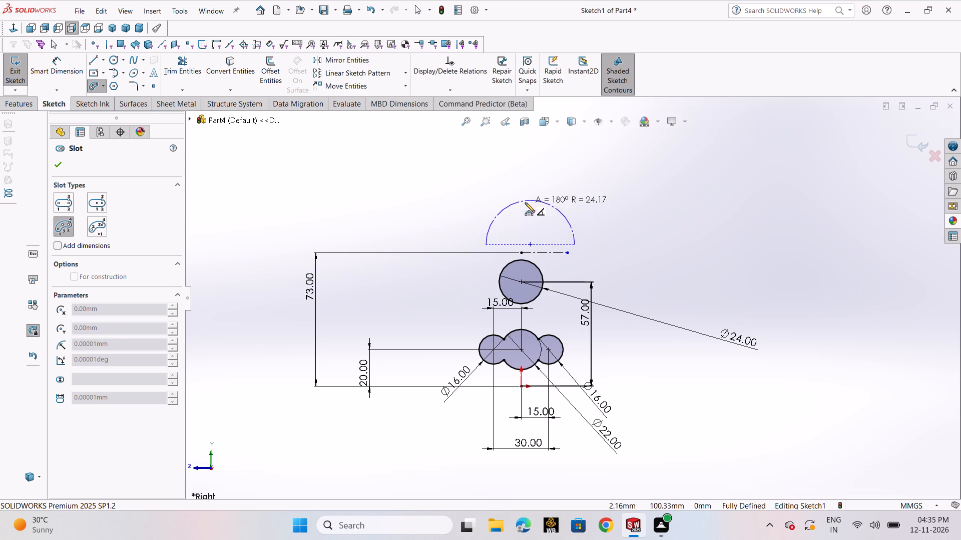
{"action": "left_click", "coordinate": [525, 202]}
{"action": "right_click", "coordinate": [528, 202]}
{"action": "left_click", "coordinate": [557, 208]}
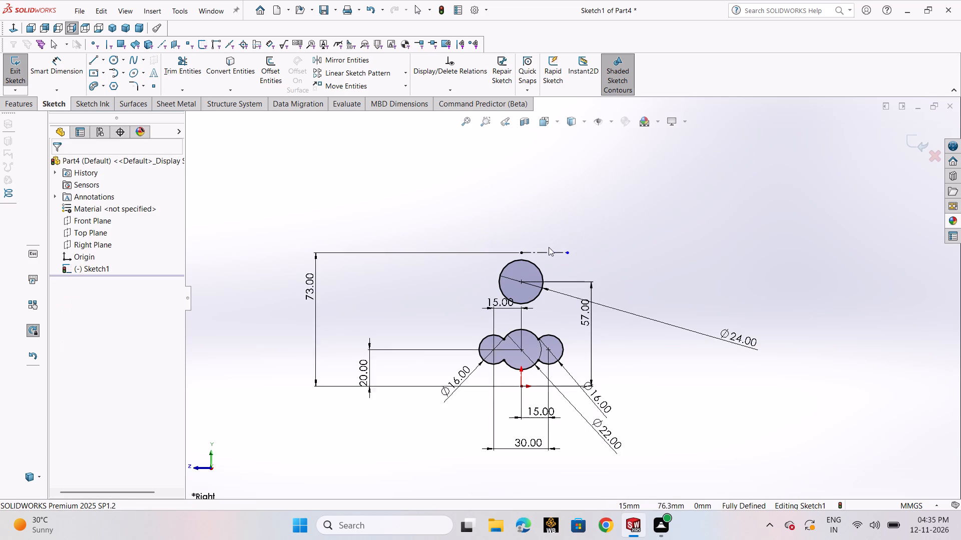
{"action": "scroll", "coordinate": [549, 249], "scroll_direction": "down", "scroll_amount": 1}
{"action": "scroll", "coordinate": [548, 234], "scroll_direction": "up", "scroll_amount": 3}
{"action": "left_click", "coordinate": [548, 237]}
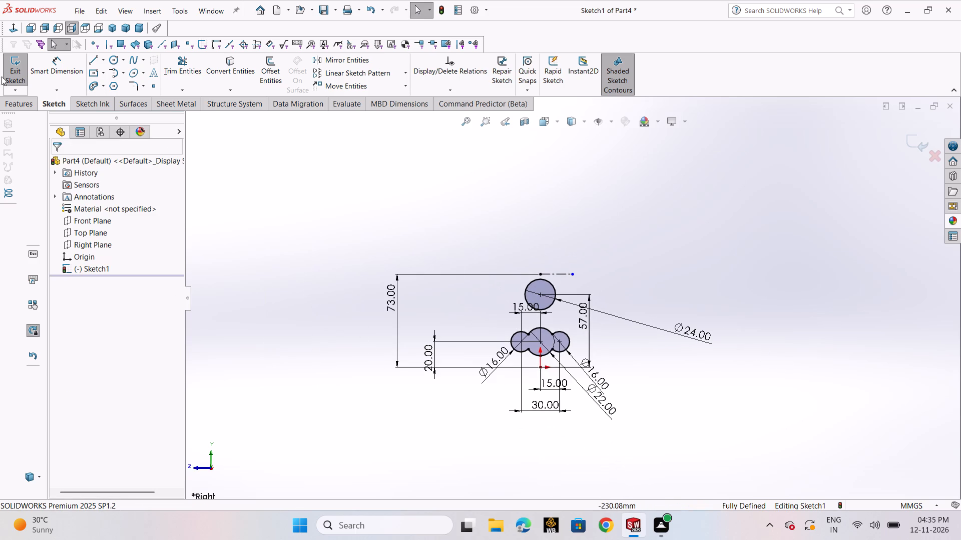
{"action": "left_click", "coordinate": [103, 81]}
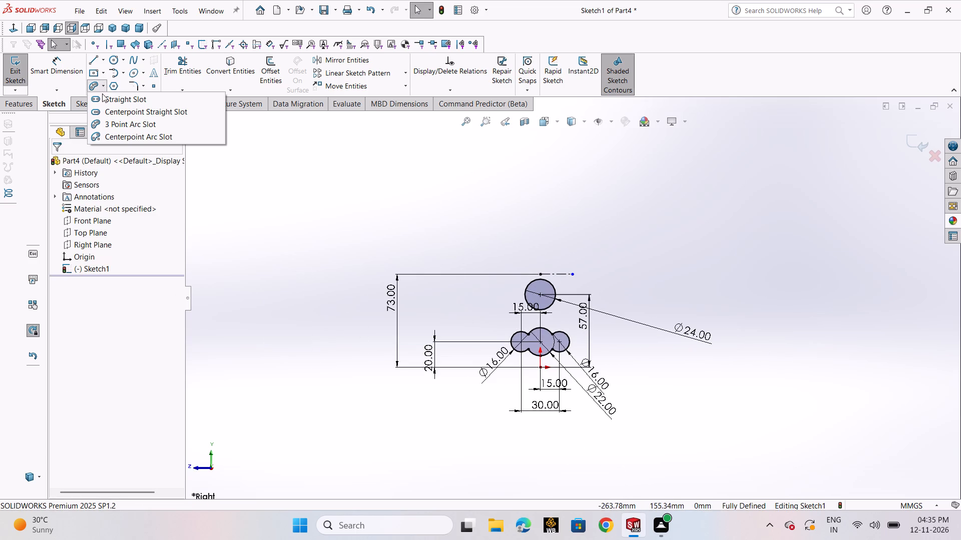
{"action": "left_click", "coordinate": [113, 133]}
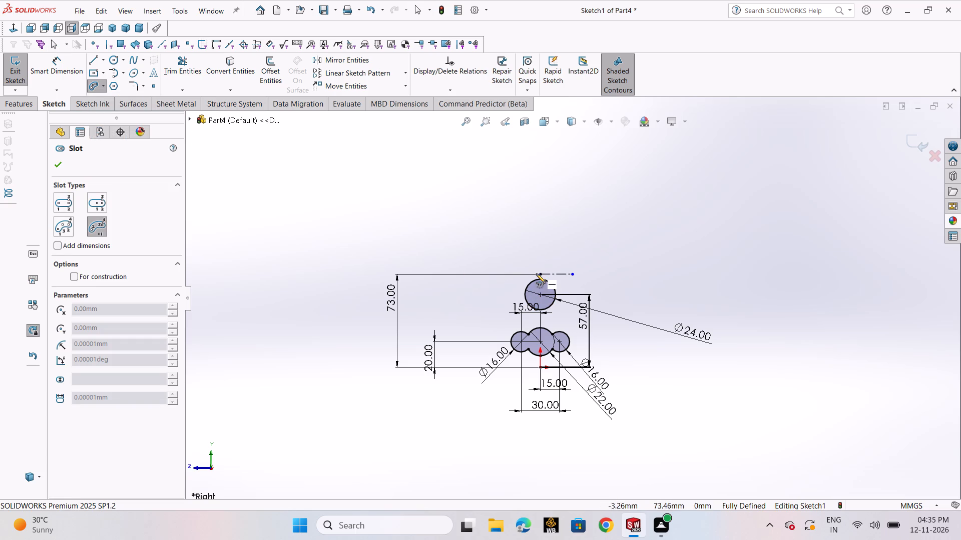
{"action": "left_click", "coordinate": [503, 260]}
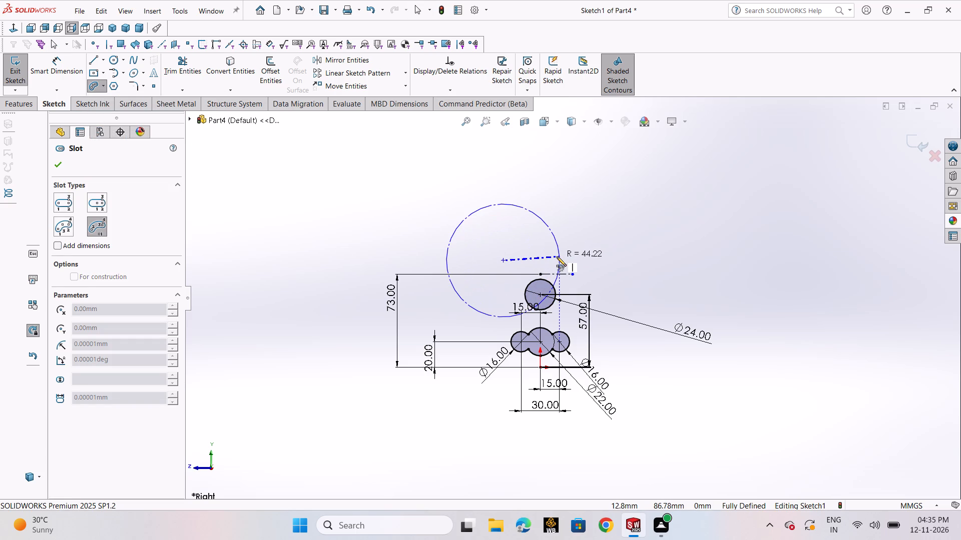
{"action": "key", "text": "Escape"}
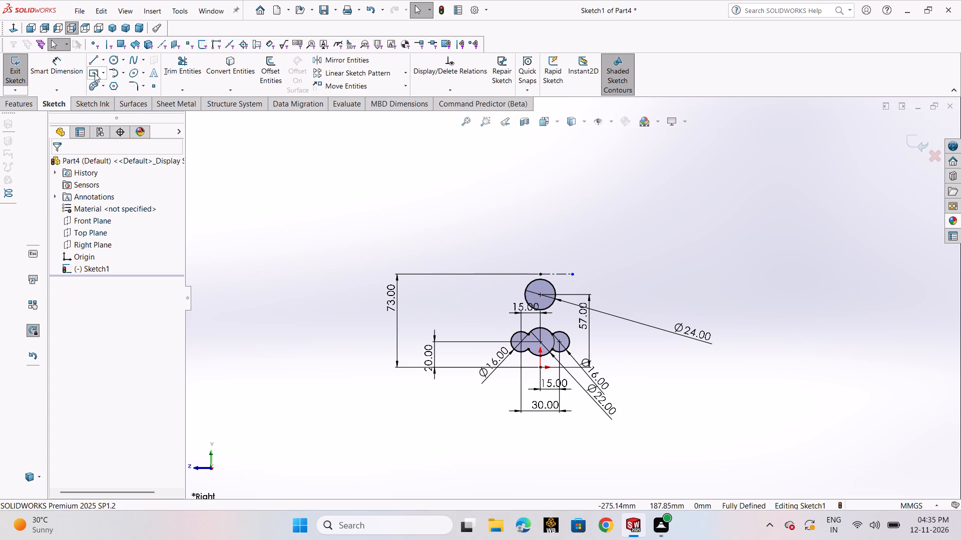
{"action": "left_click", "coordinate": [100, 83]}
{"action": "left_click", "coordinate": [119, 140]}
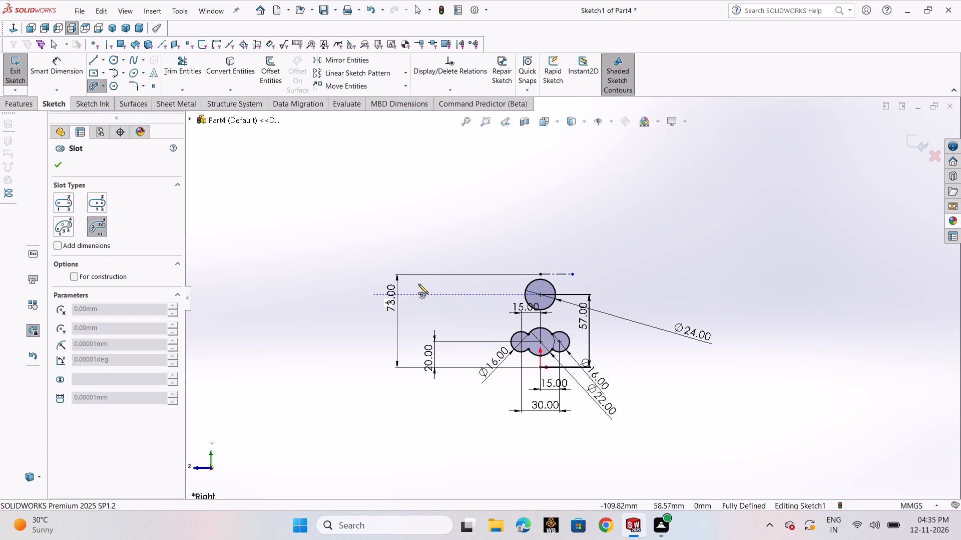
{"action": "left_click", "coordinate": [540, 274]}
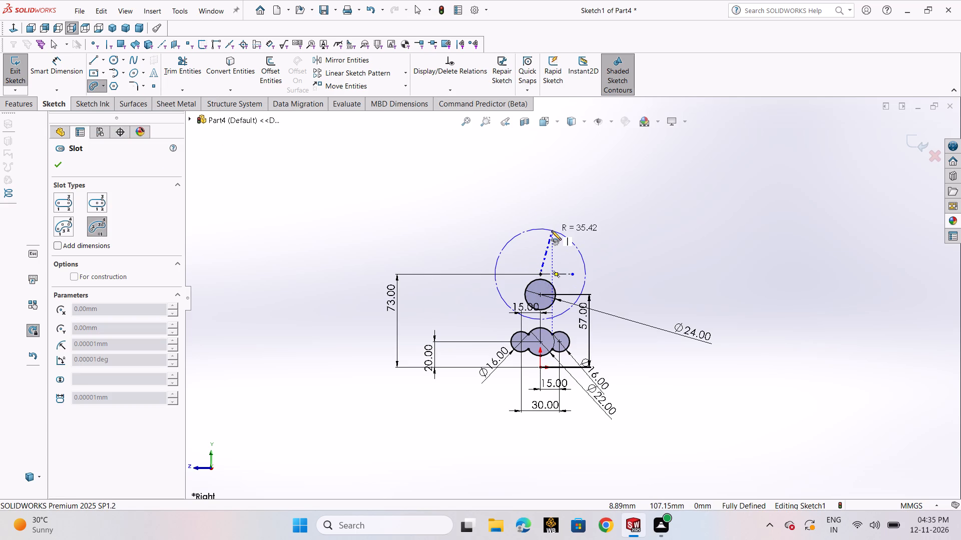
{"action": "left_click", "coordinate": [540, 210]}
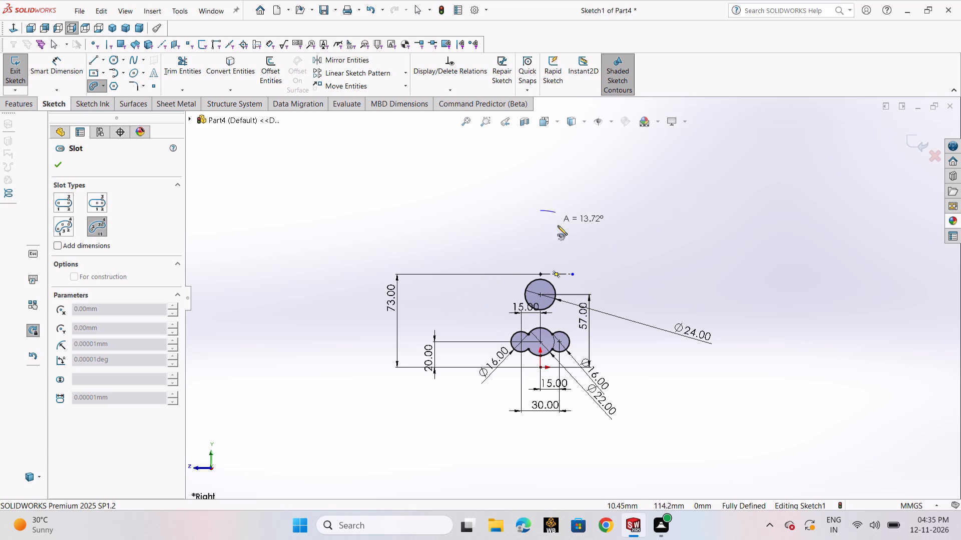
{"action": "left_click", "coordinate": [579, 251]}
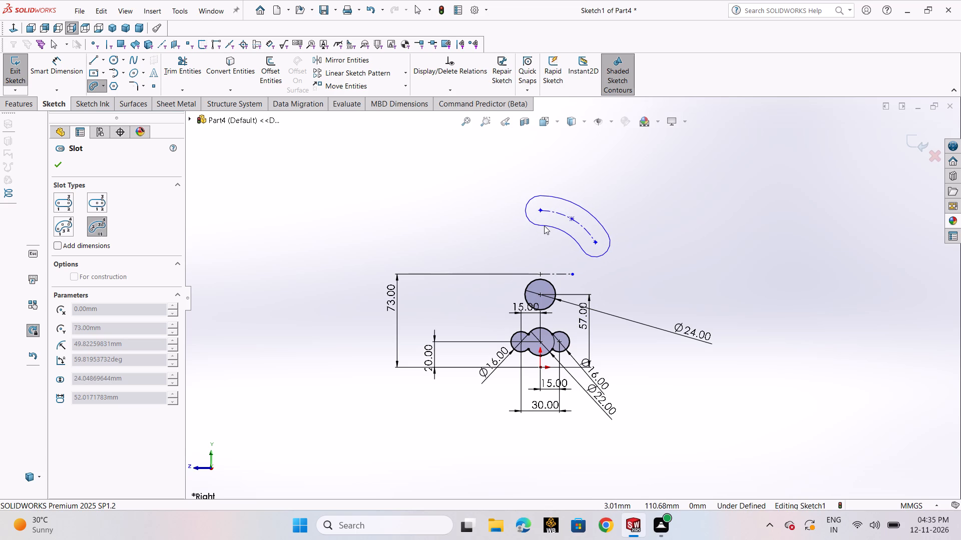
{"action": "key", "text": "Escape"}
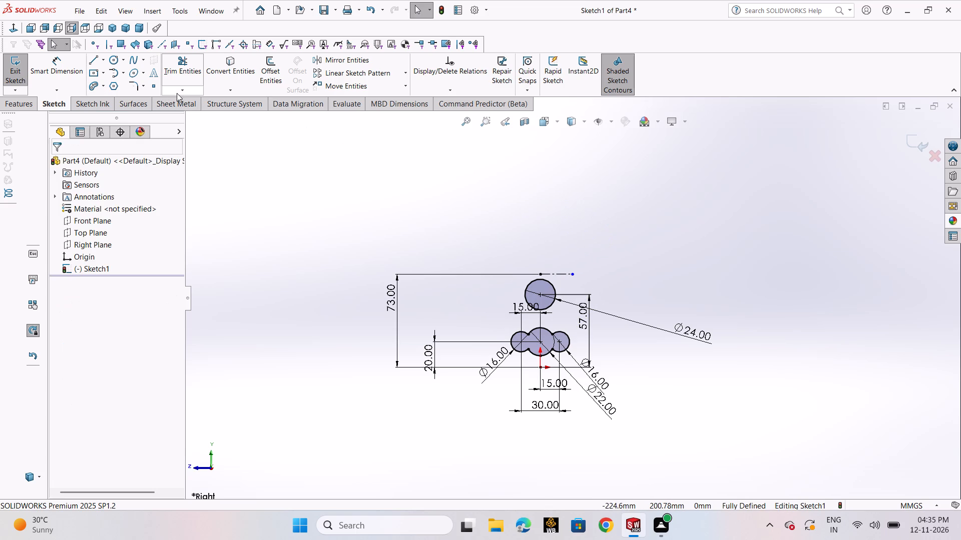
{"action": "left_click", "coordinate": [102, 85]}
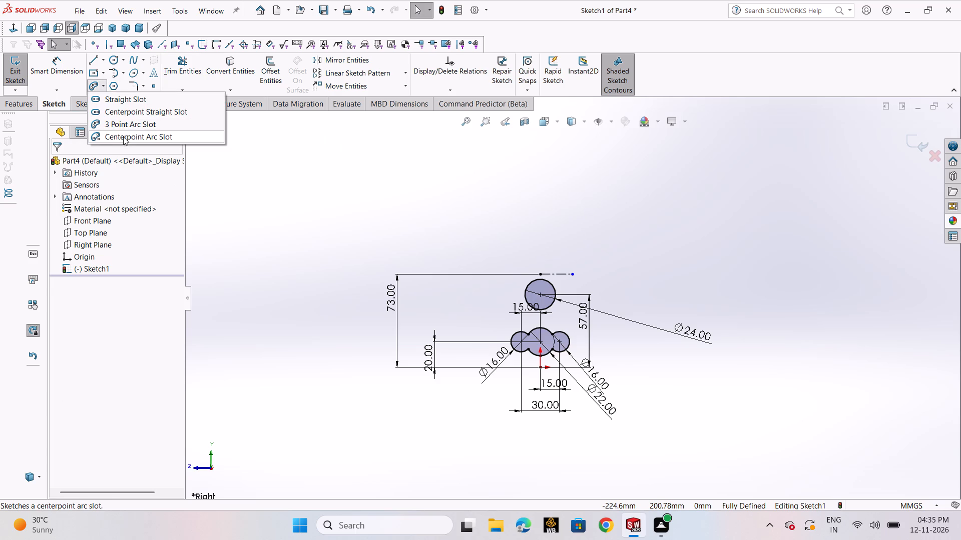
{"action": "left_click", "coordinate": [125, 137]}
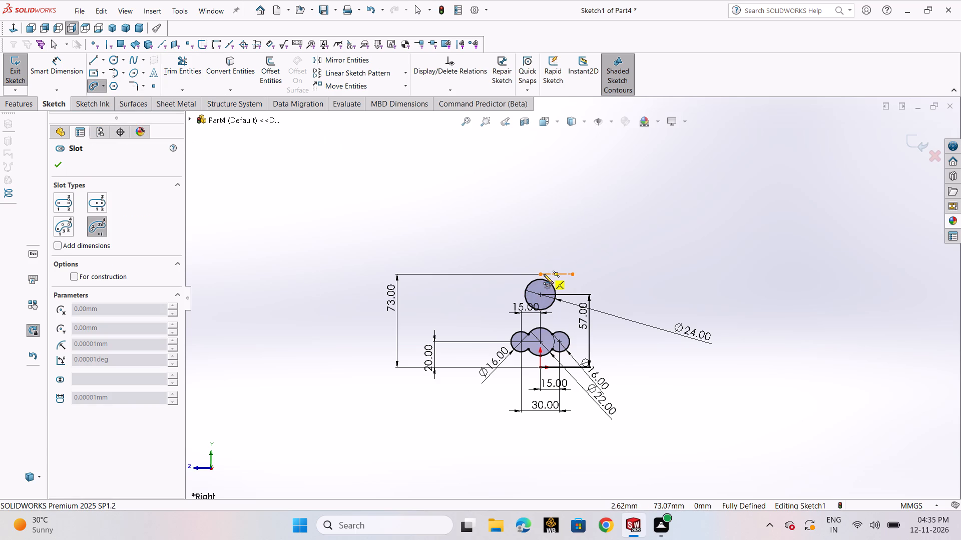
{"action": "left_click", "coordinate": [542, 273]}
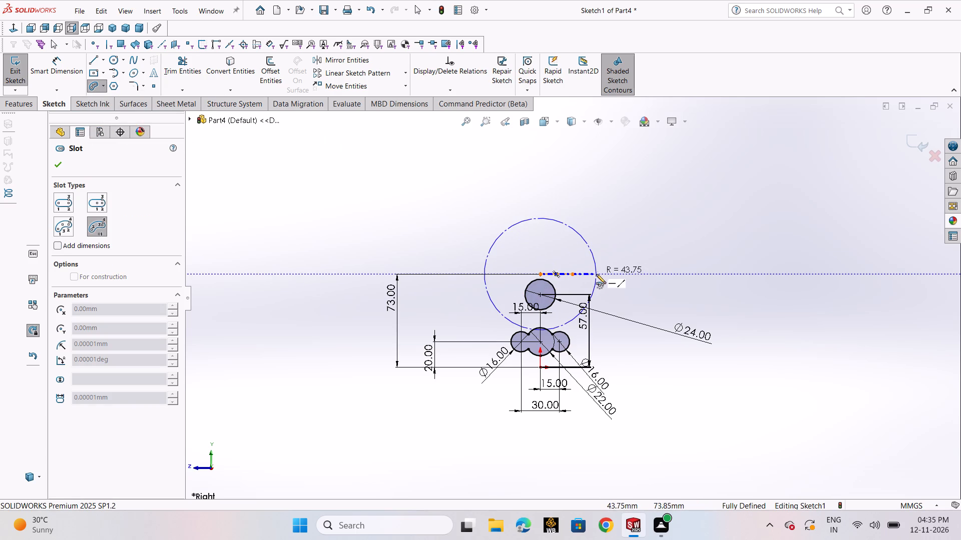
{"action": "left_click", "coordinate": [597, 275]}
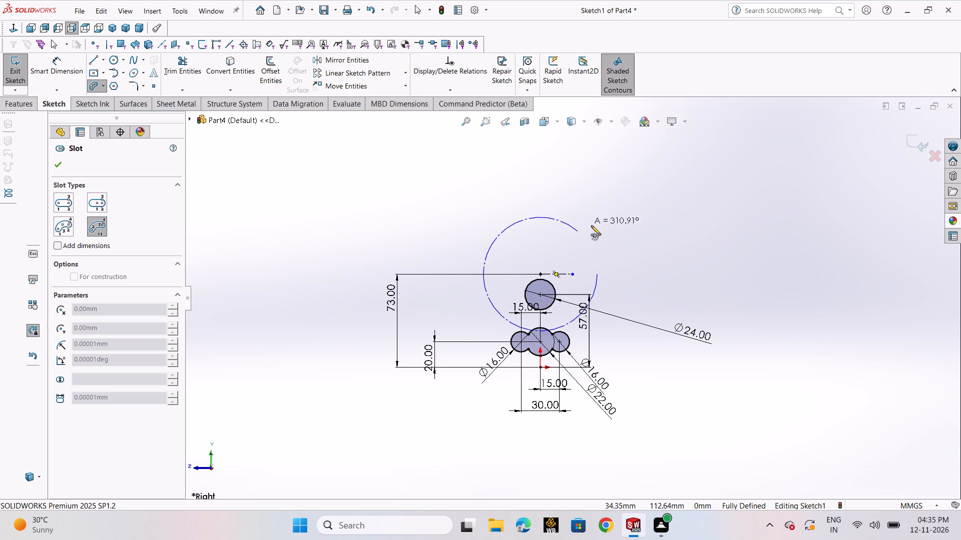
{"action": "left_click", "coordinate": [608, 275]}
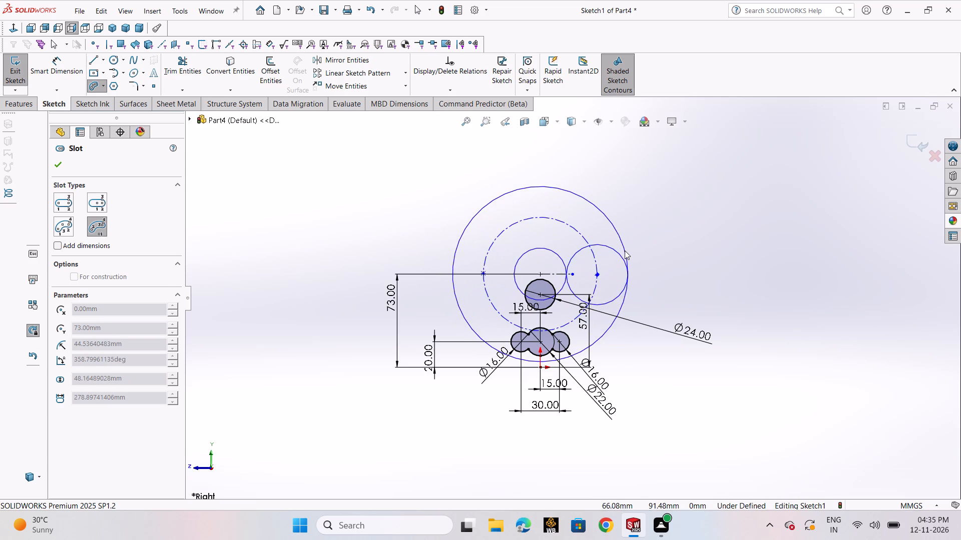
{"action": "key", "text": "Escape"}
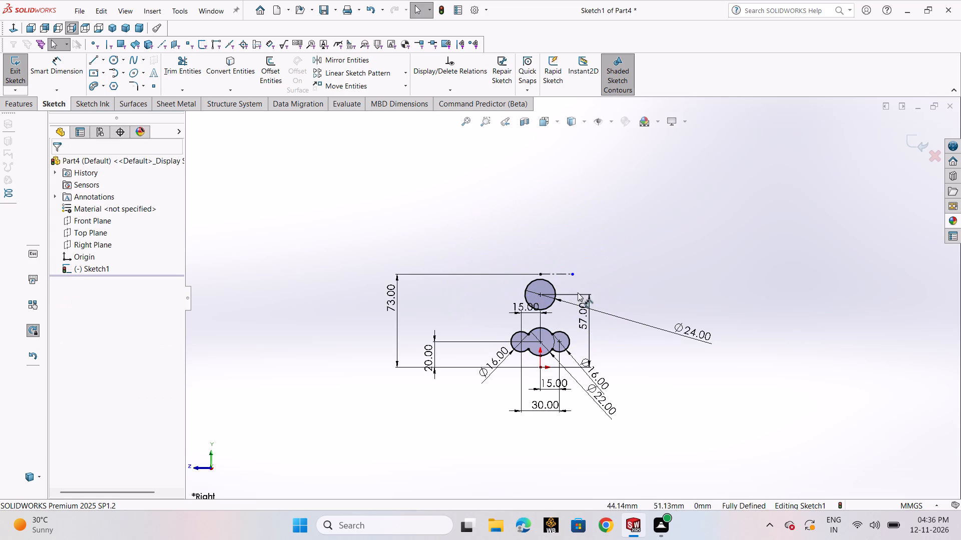
Sketch a 180° centerpoint arc slot arching above the centerline's left endpoint, with a centre radius of about 58 mm and width about 25 mm.
{"action": "left_click", "coordinate": [101, 87]}
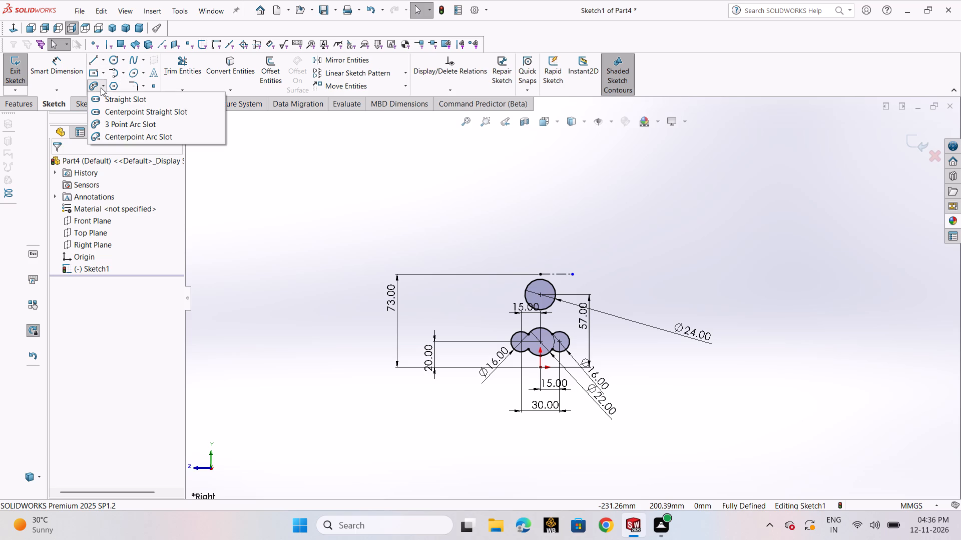
{"action": "left_click", "coordinate": [124, 138]}
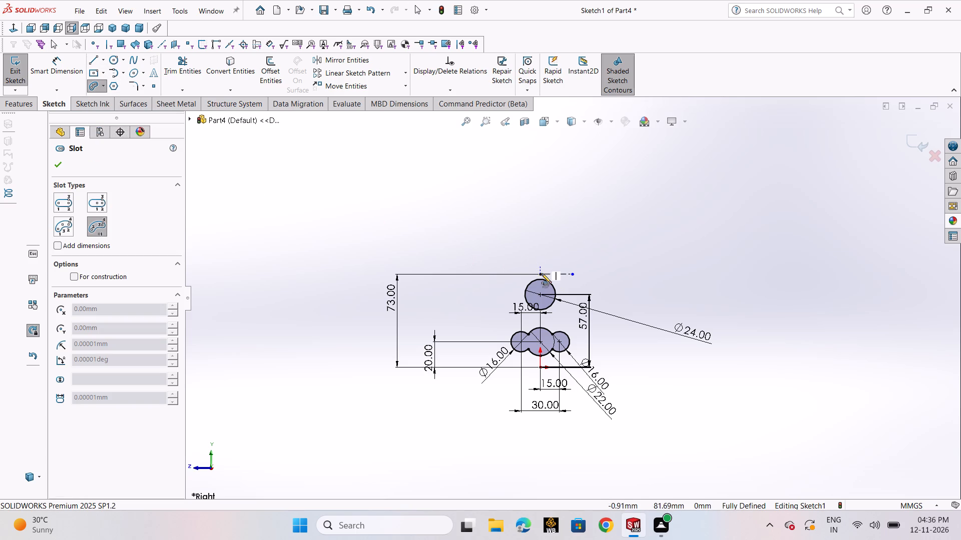
{"action": "left_click", "coordinate": [542, 273]}
{"action": "left_click", "coordinate": [465, 274]}
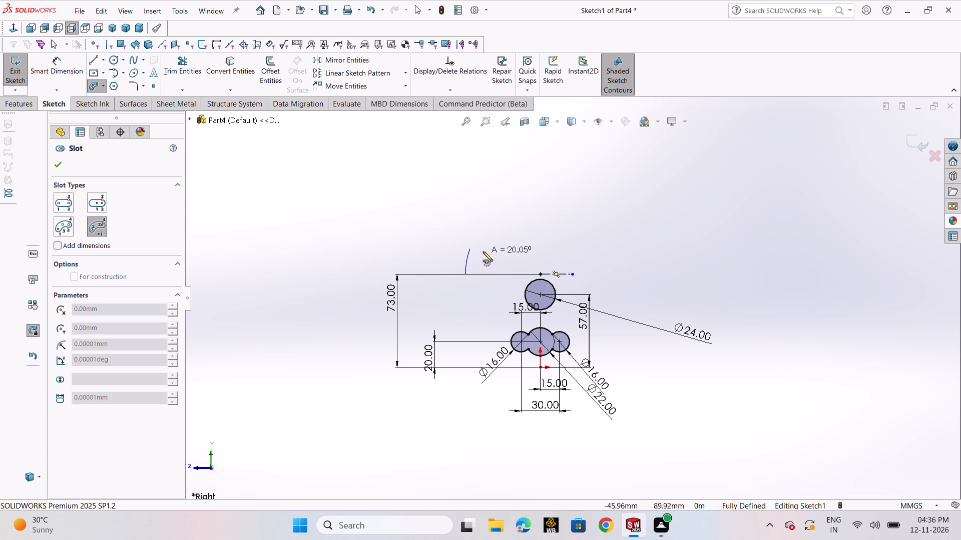
{"action": "left_click", "coordinate": [620, 272]}
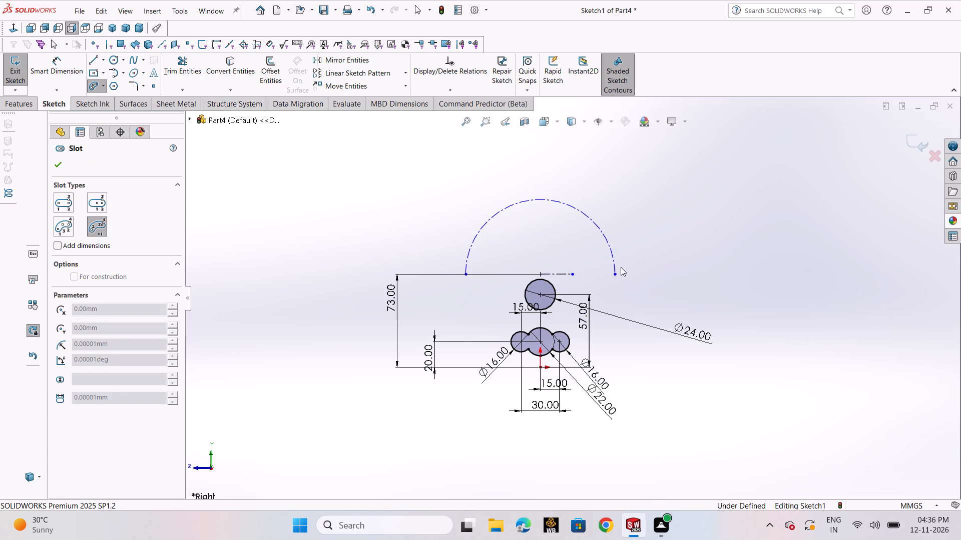
{"action": "left_click", "coordinate": [629, 253]}
{"action": "right_click", "coordinate": [629, 253]}
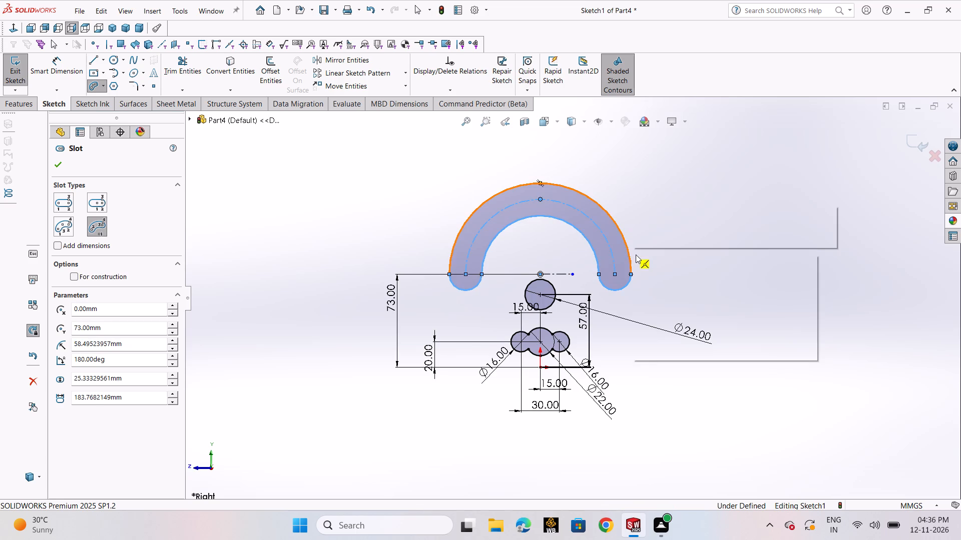
{"action": "left_click", "coordinate": [646, 262]}
Dimension the radius of the arc slot's centre arc and set it to 27 mm.
{"action": "left_click", "coordinate": [66, 74]}
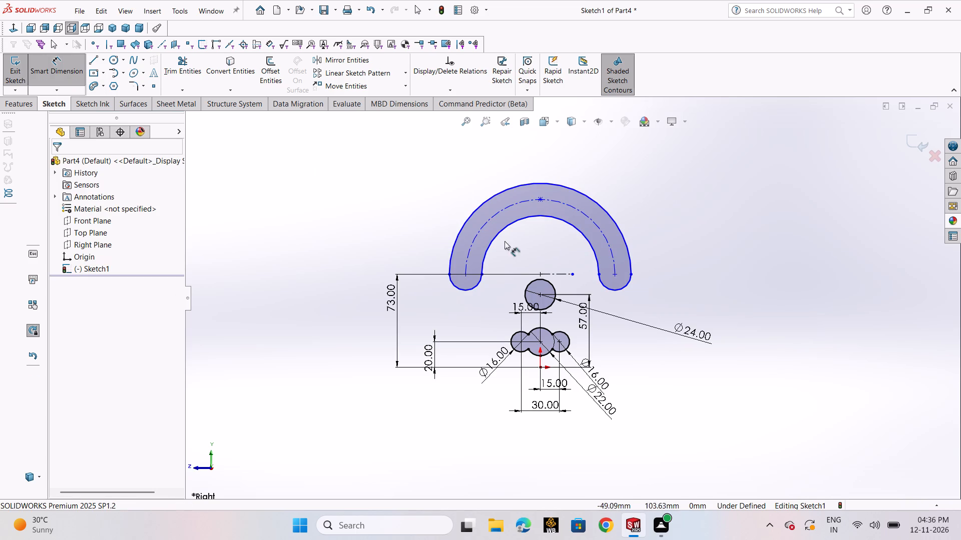
{"action": "left_click", "coordinate": [594, 219]}
{"action": "left_click", "coordinate": [679, 214]}
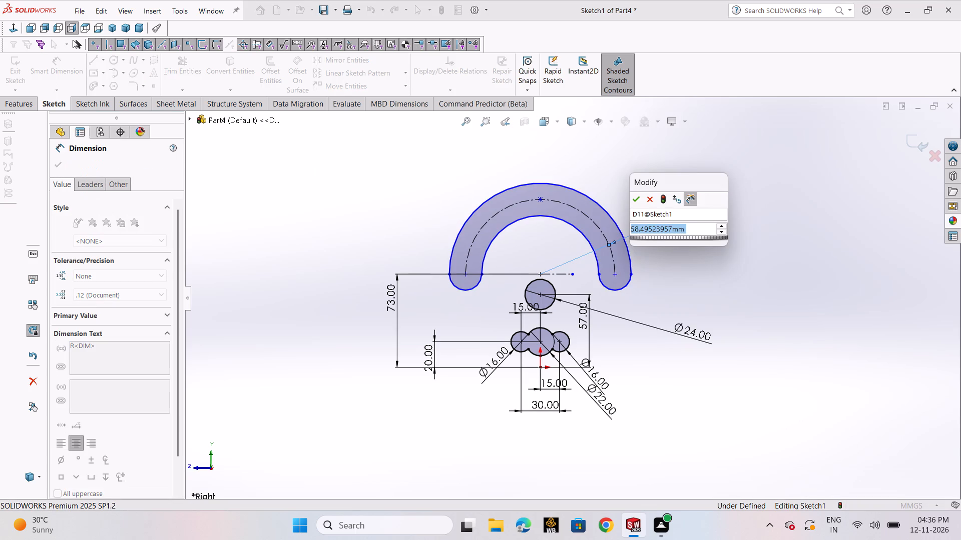
{"action": "type", "text": "27"}
{"action": "key", "text": "Return"}
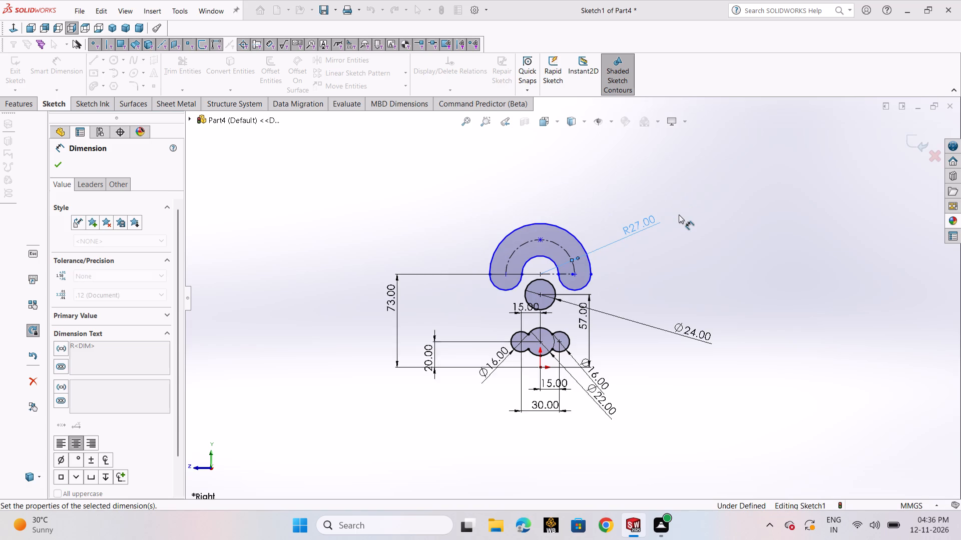
{"action": "left_click", "coordinate": [54, 165]}
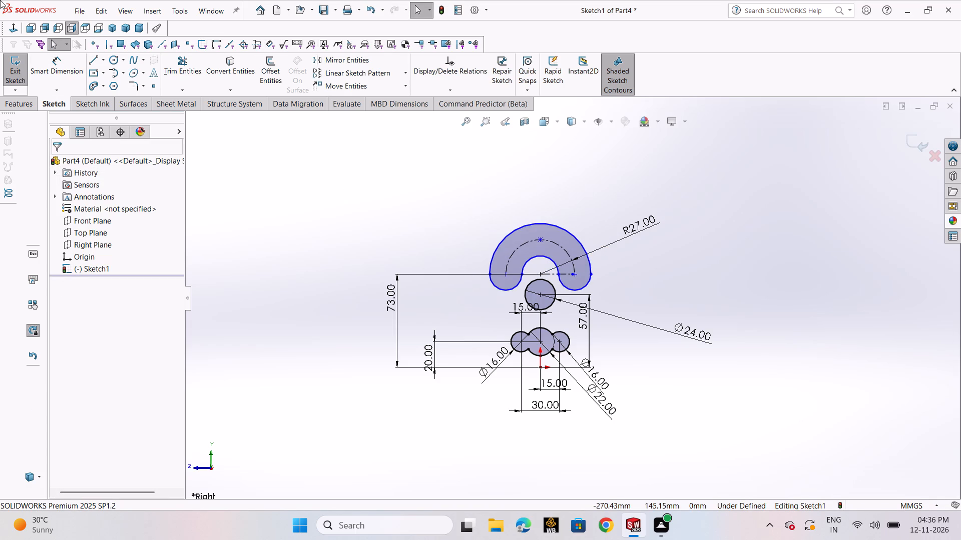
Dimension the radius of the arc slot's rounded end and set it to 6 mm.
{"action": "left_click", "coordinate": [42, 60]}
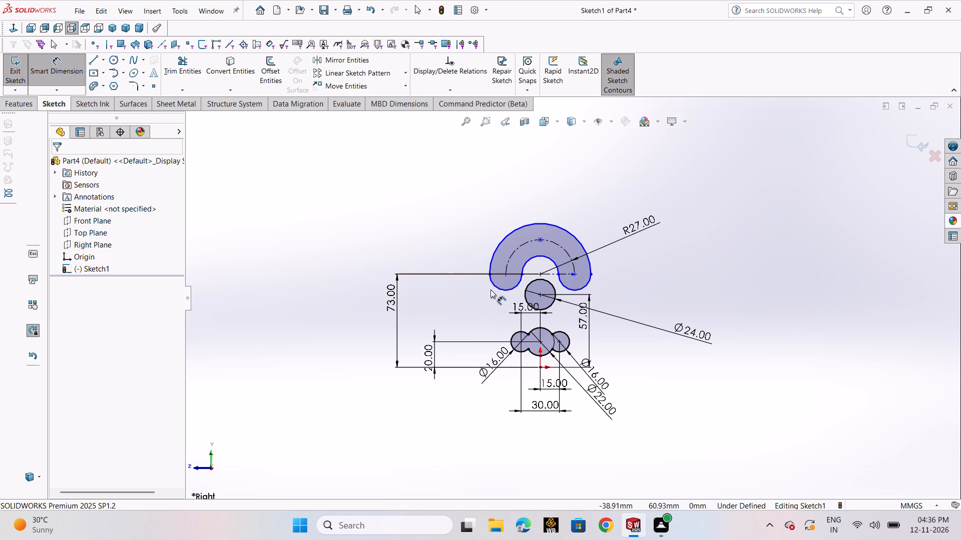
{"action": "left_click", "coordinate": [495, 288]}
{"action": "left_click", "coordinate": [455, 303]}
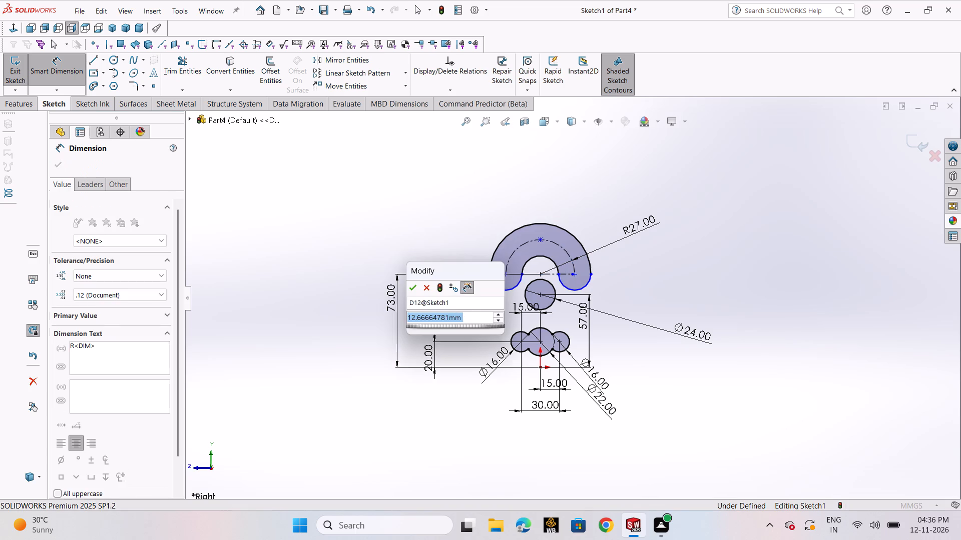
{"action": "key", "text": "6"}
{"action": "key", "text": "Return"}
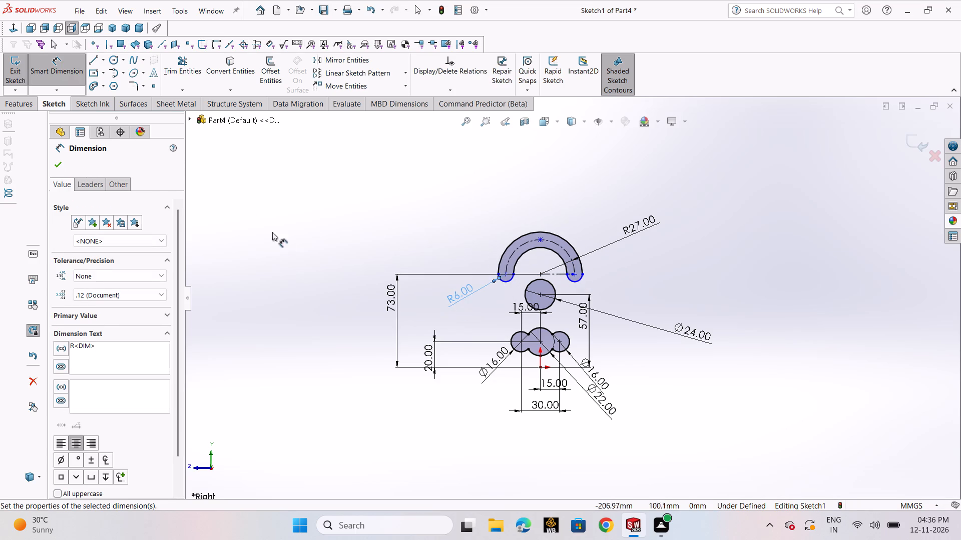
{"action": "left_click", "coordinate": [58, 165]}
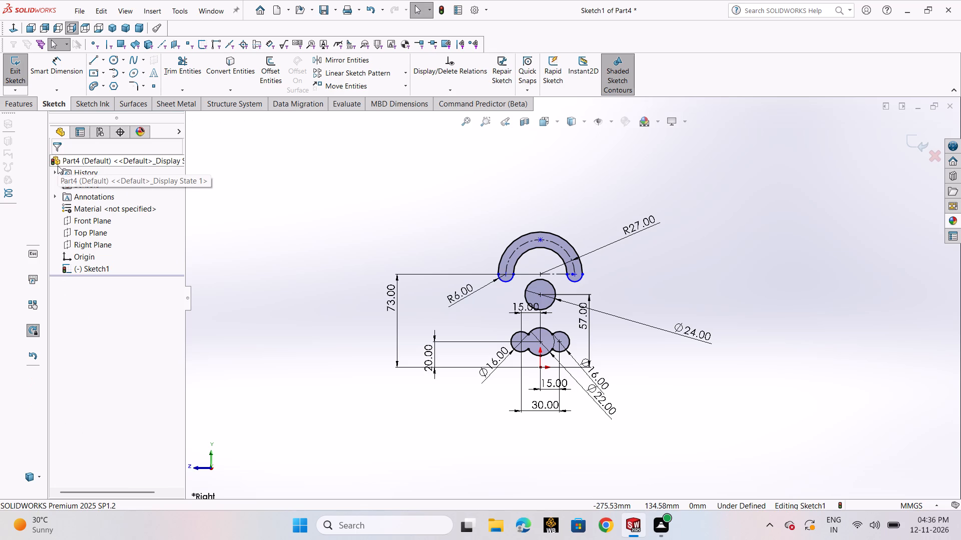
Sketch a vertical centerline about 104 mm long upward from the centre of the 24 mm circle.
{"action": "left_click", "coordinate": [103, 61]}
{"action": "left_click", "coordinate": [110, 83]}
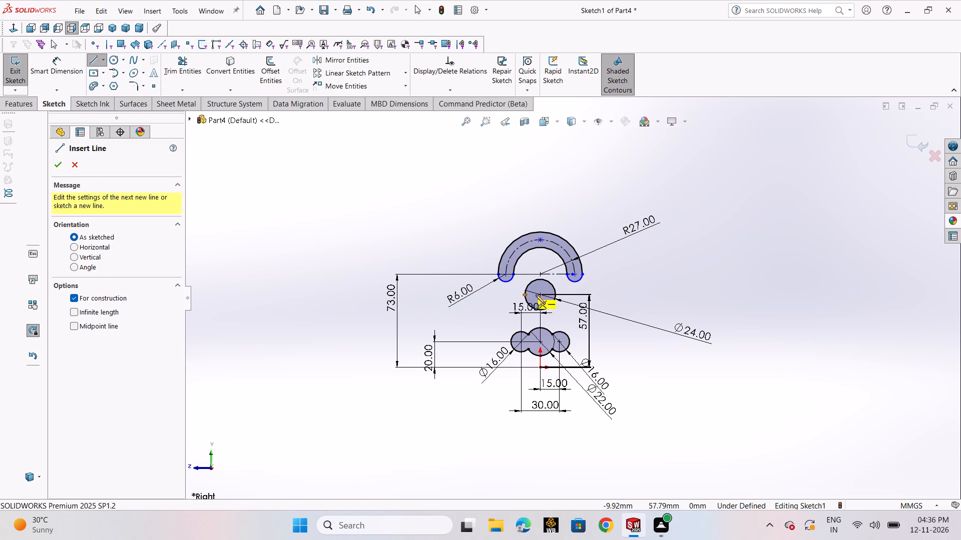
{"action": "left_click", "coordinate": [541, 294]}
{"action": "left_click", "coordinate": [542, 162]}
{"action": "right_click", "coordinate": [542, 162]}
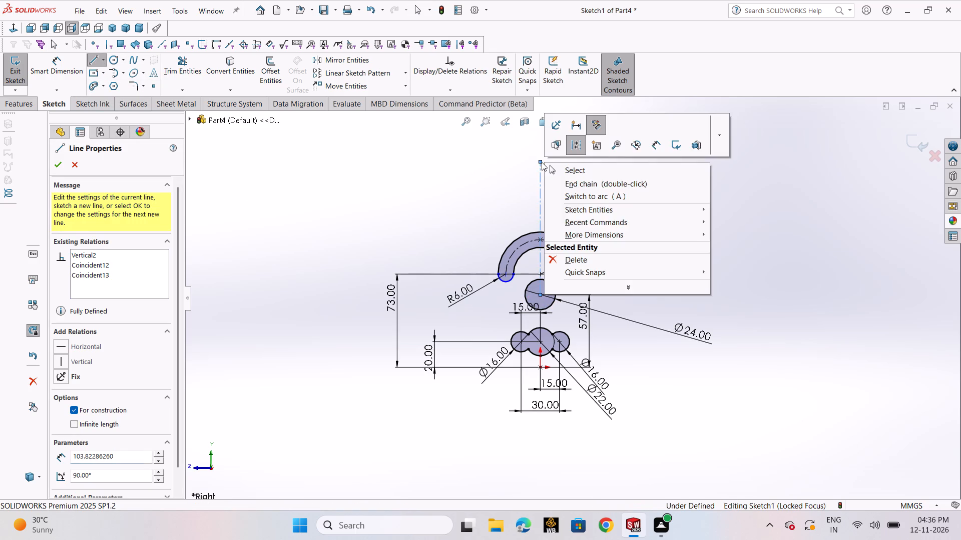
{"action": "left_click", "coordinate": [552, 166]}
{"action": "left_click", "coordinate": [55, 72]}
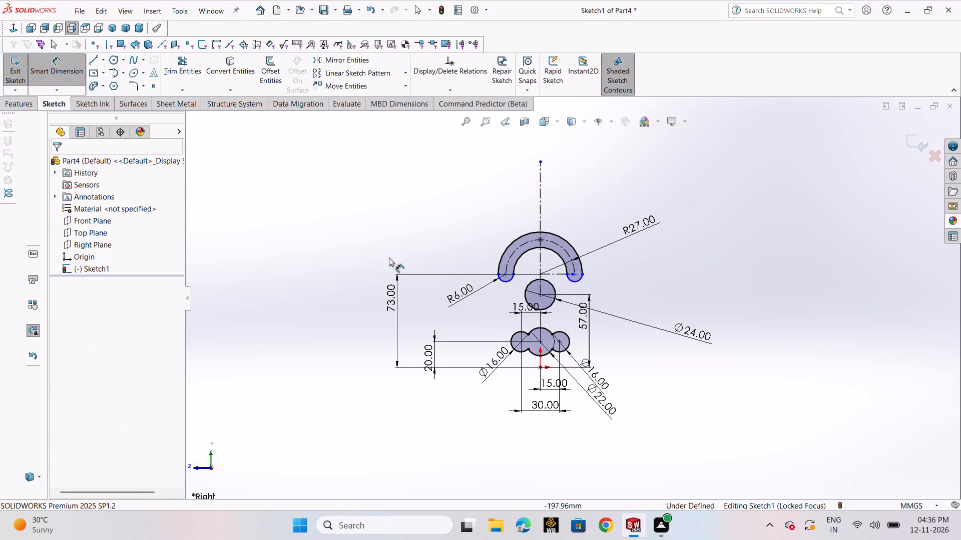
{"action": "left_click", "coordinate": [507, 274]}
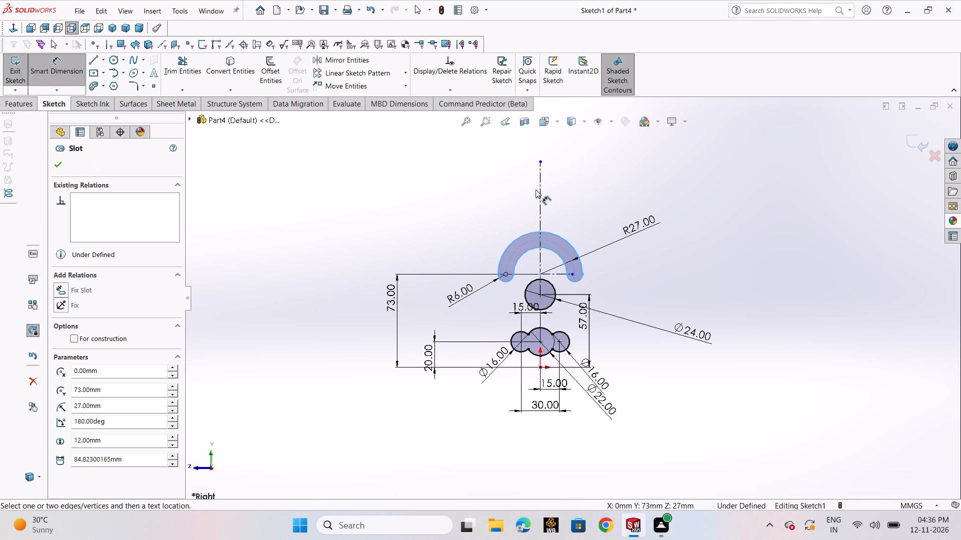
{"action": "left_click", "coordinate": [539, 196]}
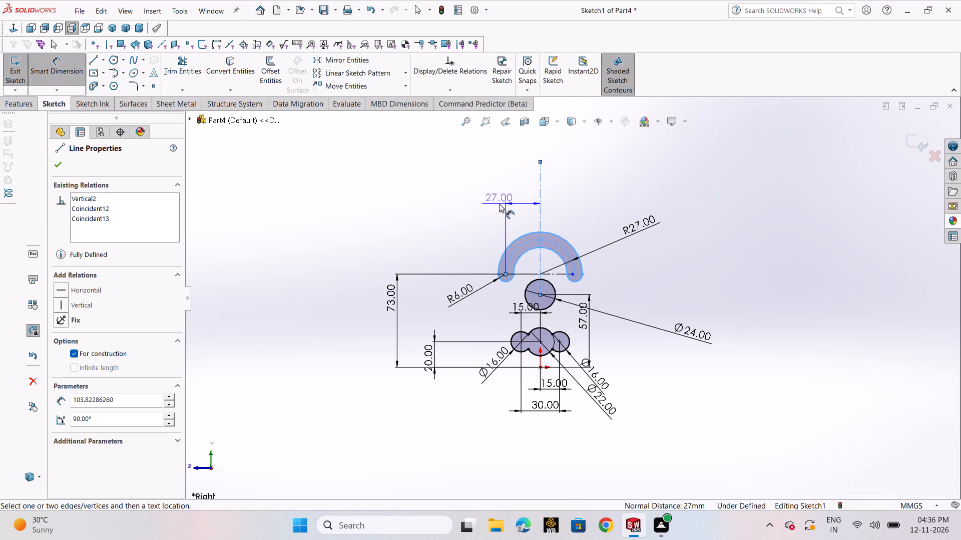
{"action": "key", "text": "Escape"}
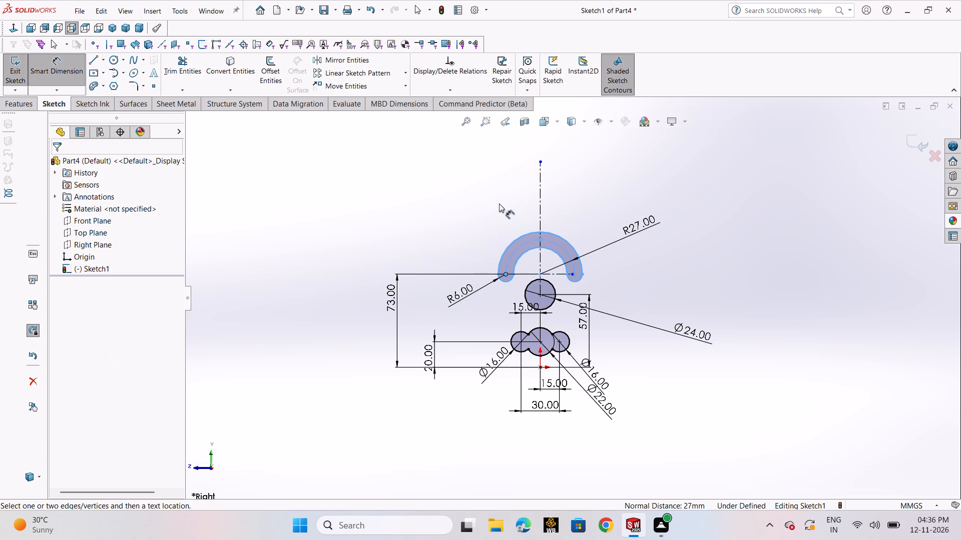
Undo the recent edits back through the vertical centerline, the slot's dimensions and the 180° arc slot itself.
{"action": "key", "text": "ctrl+z"}
{"action": "key", "text": "ctrl+z"}
{"action": "key", "text": "ctrl+z"}
{"action": "key", "text": "ctrl+z"}
{"action": "key", "text": "ctrl+z"}
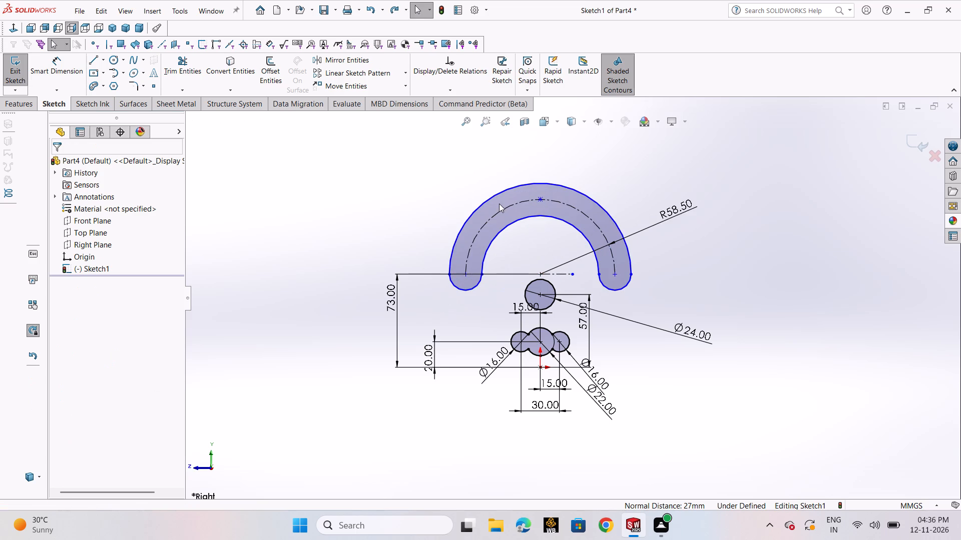
{"action": "key", "text": "ctrl+z"}
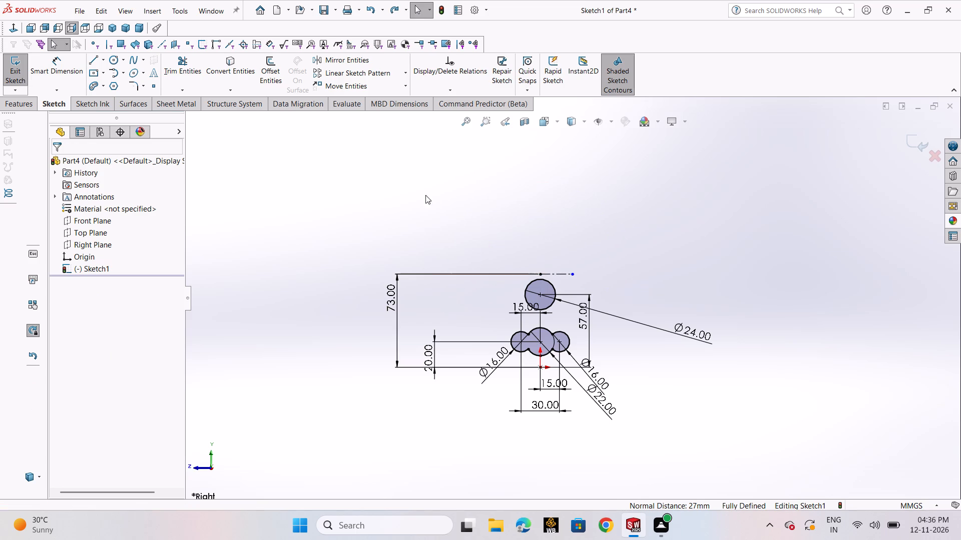
Sketch a vertical centerline about 96 mm long upward from the left endpoint of the horizontal centerline.
{"action": "left_click", "coordinate": [104, 58]}
{"action": "left_click", "coordinate": [115, 89]}
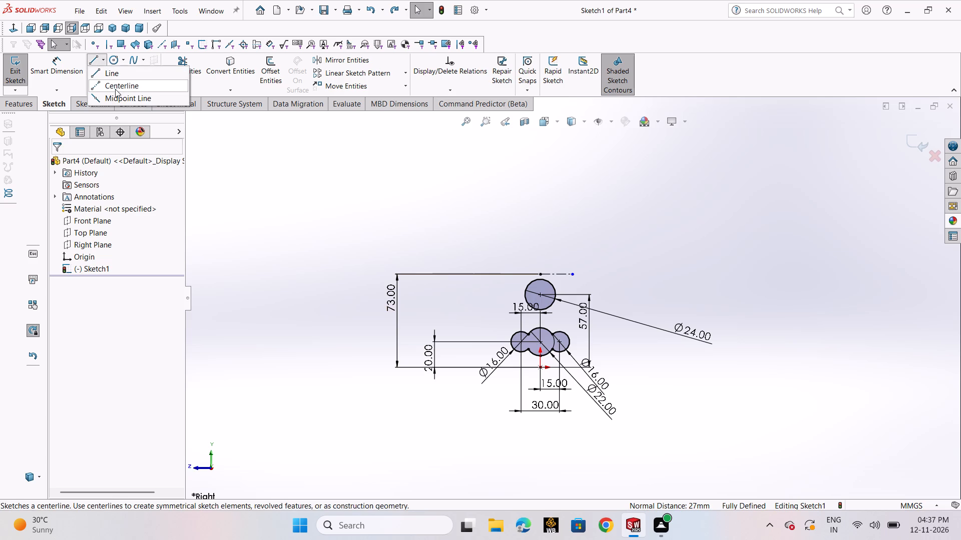
{"action": "left_click", "coordinate": [538, 273]}
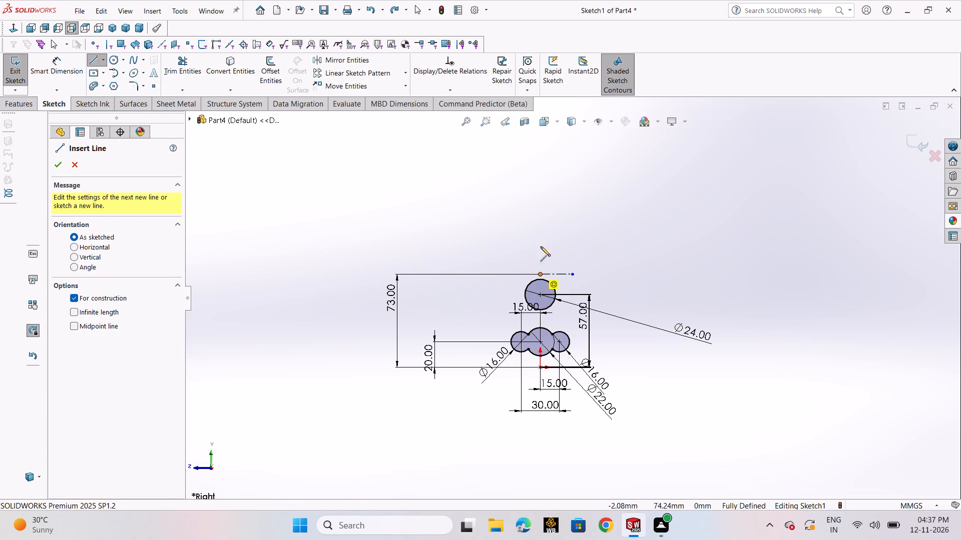
{"action": "left_click", "coordinate": [539, 151]}
{"action": "right_click", "coordinate": [539, 151]}
{"action": "left_click", "coordinate": [550, 159]}
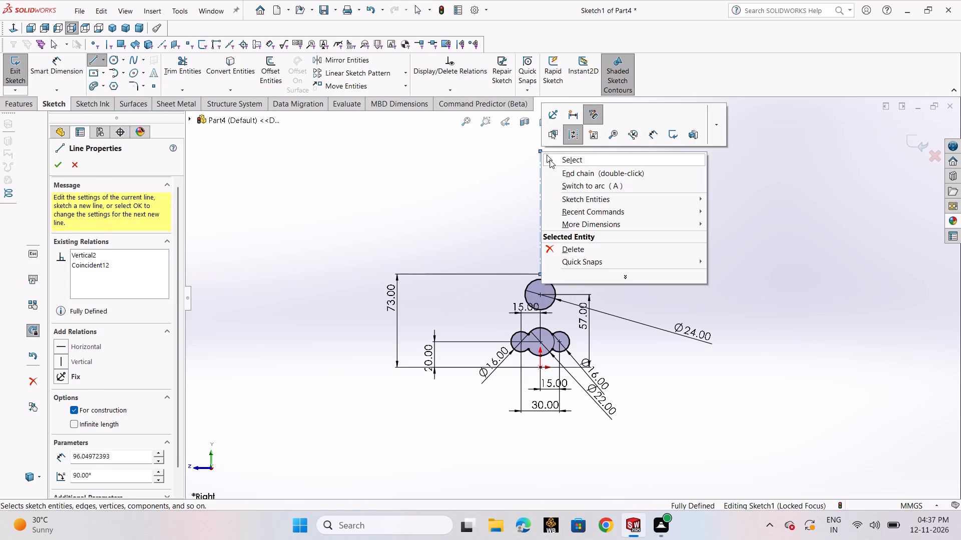
Sketch an angled centerline about 88 mm long, up and to the left from the vertical centerline's lower endpoint.
{"action": "left_click", "coordinate": [105, 61]}
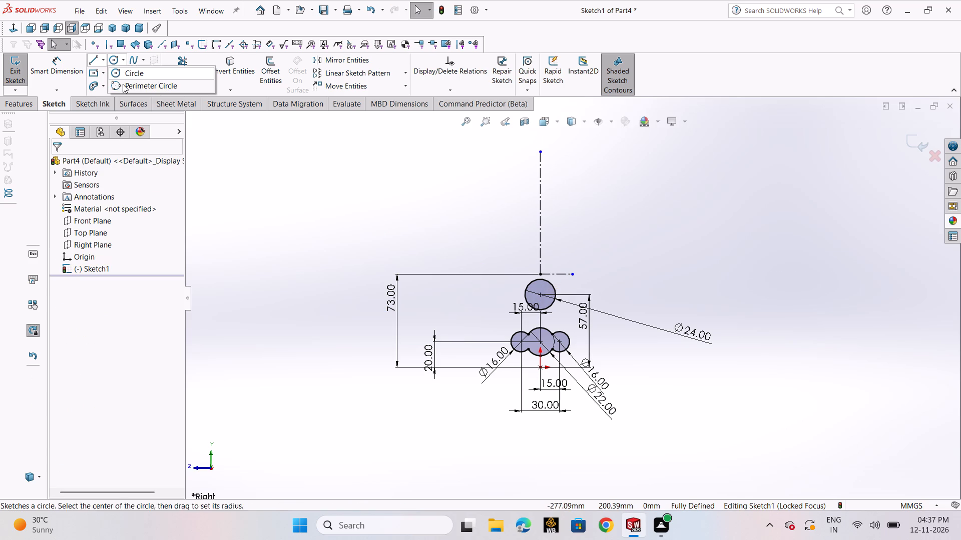
{"action": "left_click", "coordinate": [107, 82]}
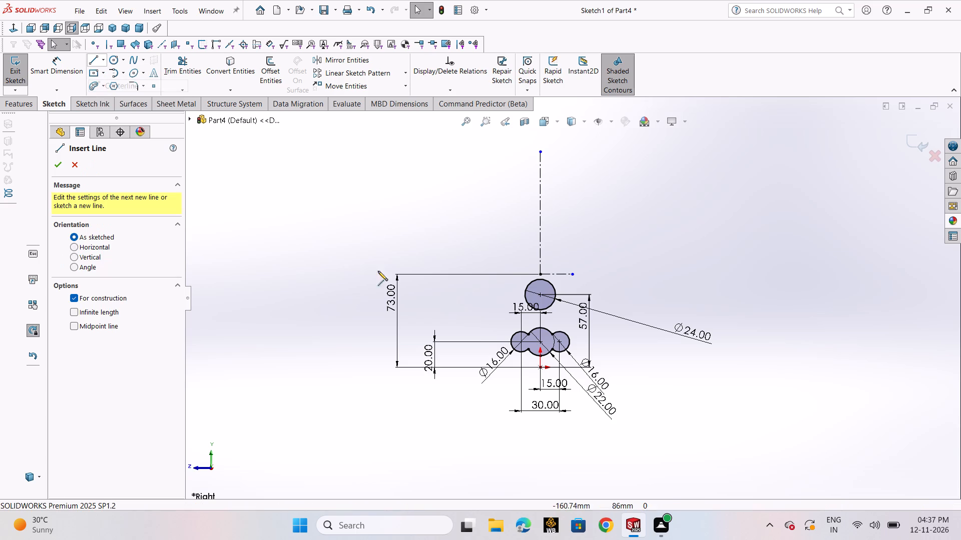
{"action": "left_click", "coordinate": [540, 276]}
{"action": "left_click", "coordinate": [472, 184]}
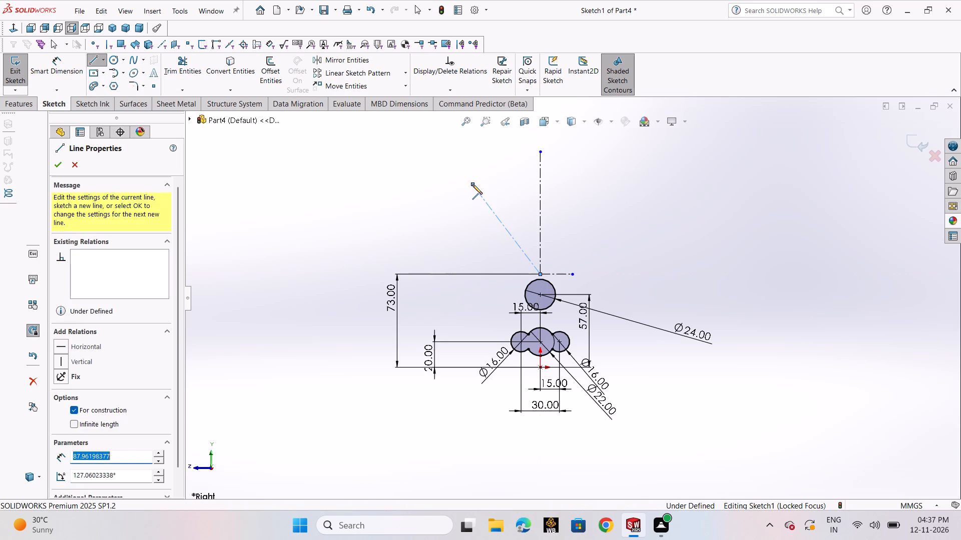
Dimension the angle between the angled and vertical centerlines and set it to 60°.
{"action": "left_click", "coordinate": [60, 72]}
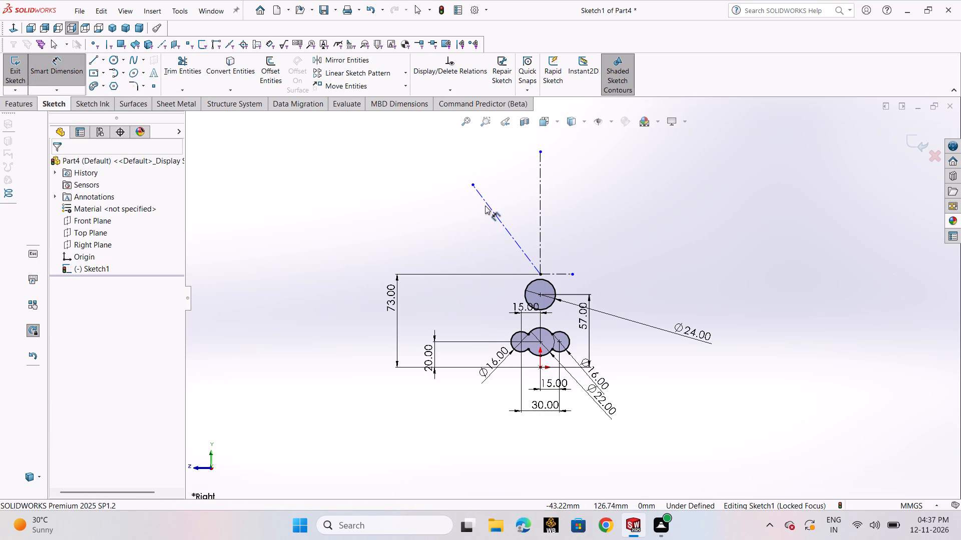
{"action": "left_click", "coordinate": [486, 202]}
{"action": "left_click", "coordinate": [541, 185]}
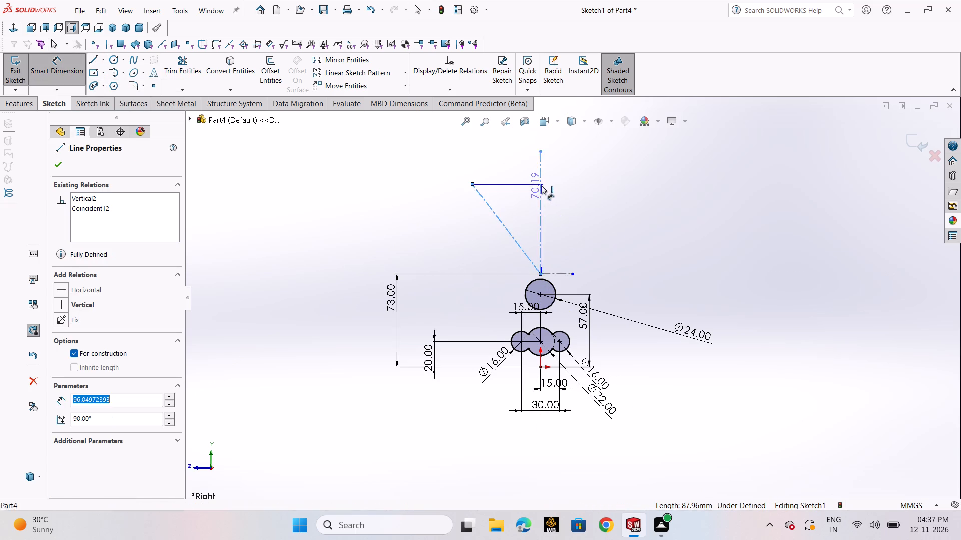
{"action": "left_click", "coordinate": [511, 182]}
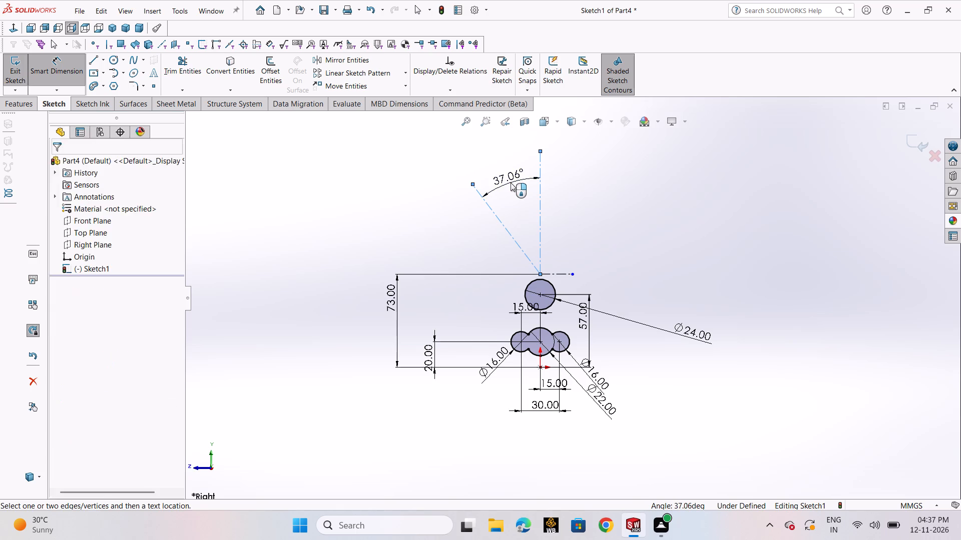
{"action": "type", "text": "60"}
{"action": "key", "text": "Return"}
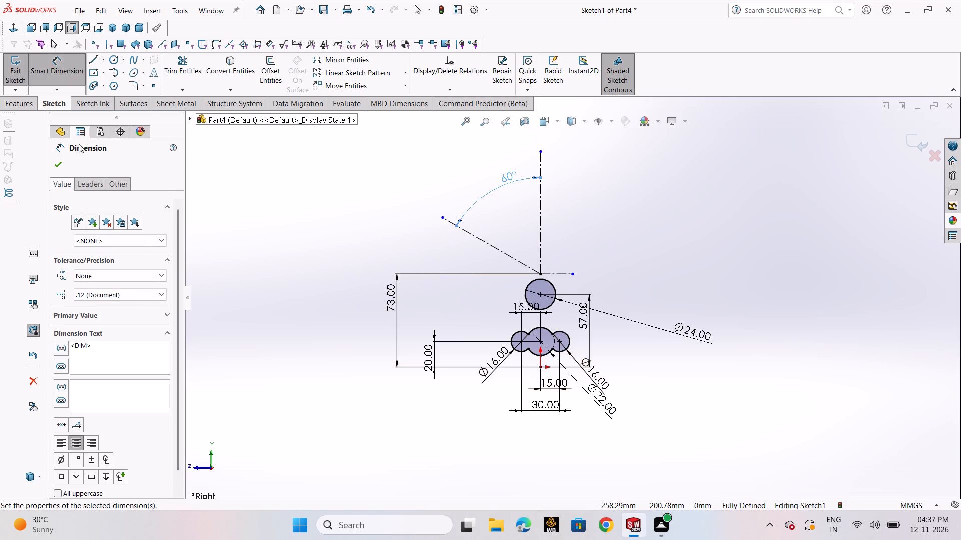
{"action": "left_click", "coordinate": [59, 163]}
Mirror the angled centerline about the vertical centerline, keeping the original.
{"action": "left_click", "coordinate": [325, 64]}
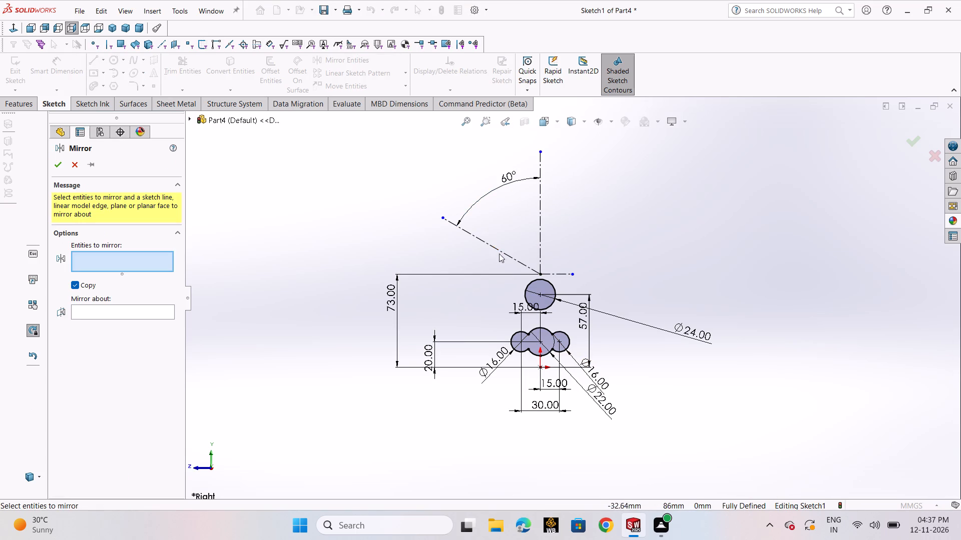
{"action": "left_click", "coordinate": [500, 248]}
{"action": "left_click", "coordinate": [107, 308]}
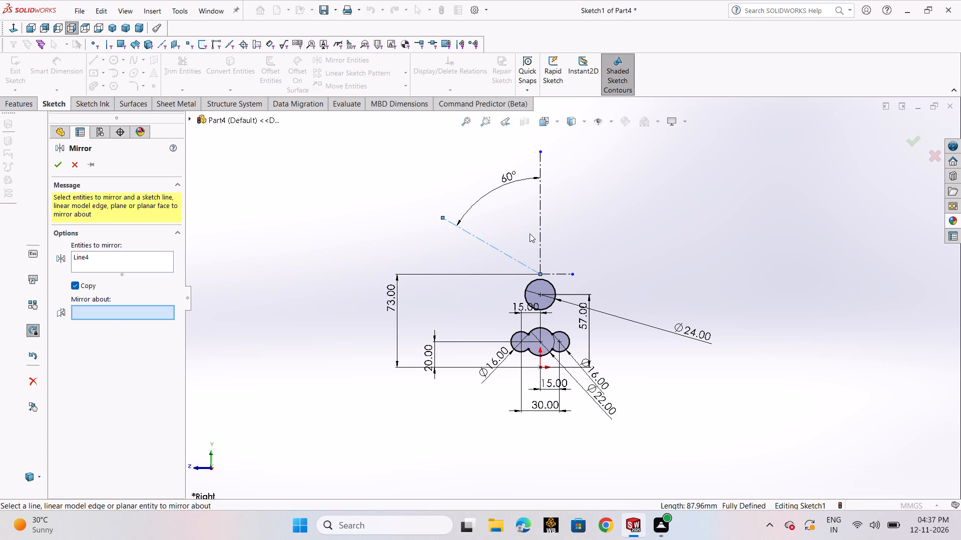
{"action": "left_click", "coordinate": [542, 249]}
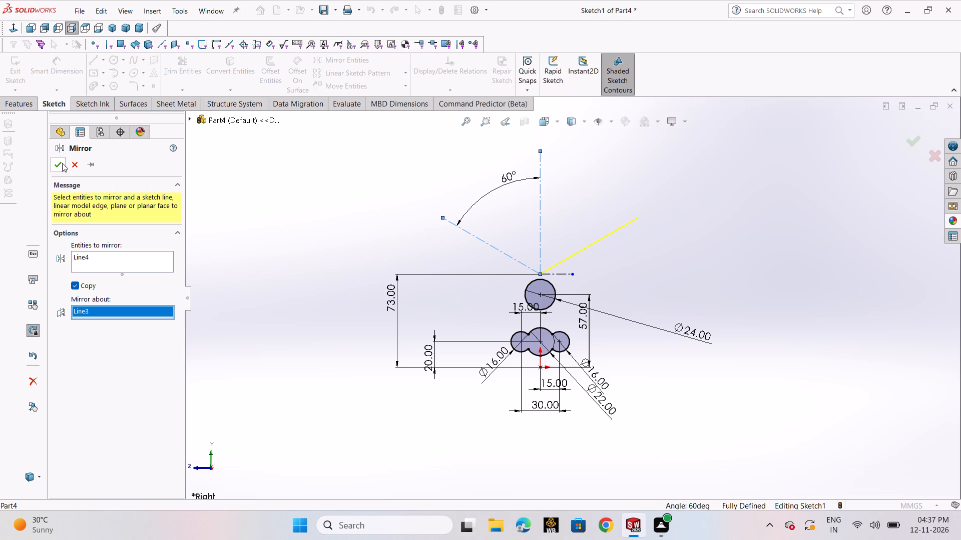
{"action": "left_click", "coordinate": [62, 163]}
{"action": "left_click", "coordinate": [249, 211]}
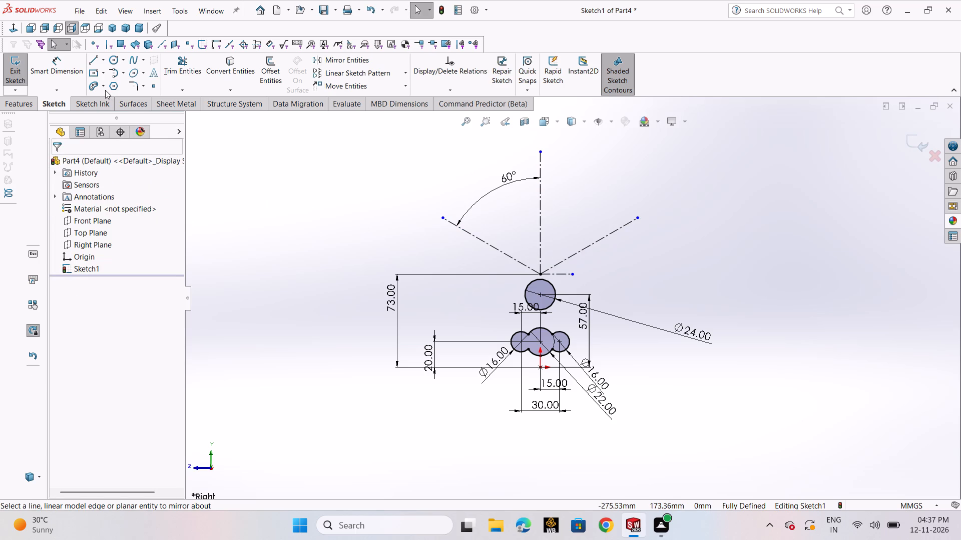
Sketch a 120° centerpoint arc slot between the two angled centerlines, centred on their shared endpoint, centre radius about 47 mm and width about 23 mm.
{"action": "left_click", "coordinate": [105, 90]}
{"action": "left_click", "coordinate": [121, 139]}
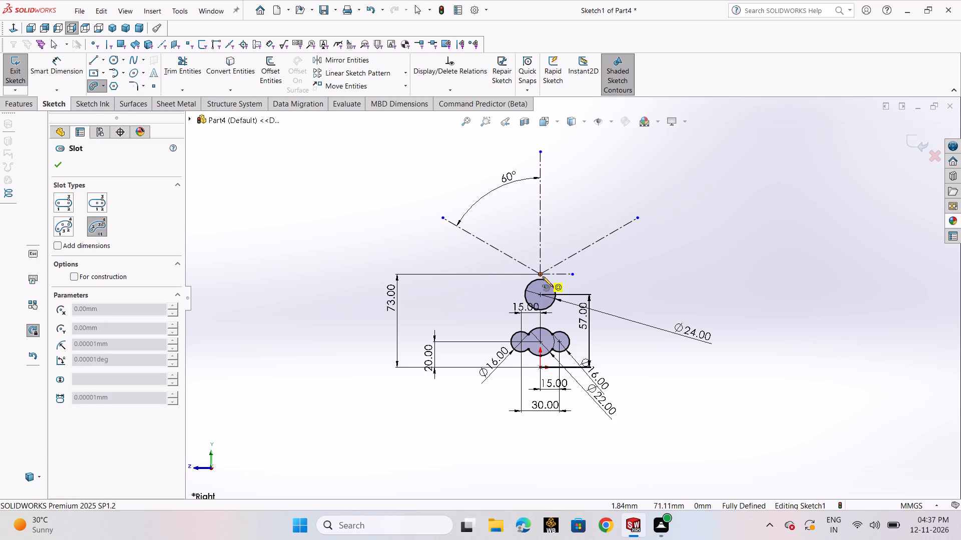
{"action": "left_click", "coordinate": [543, 276]}
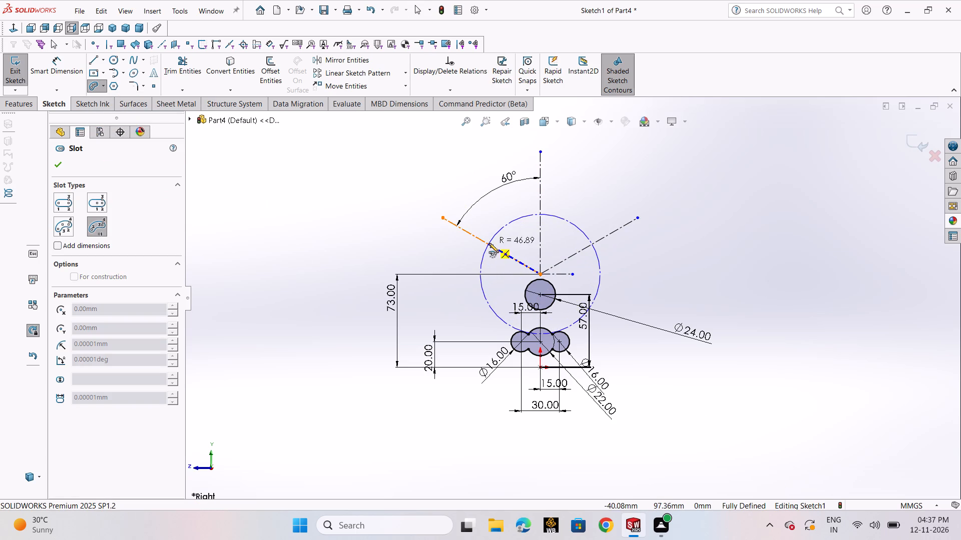
{"action": "left_click", "coordinate": [489, 243]}
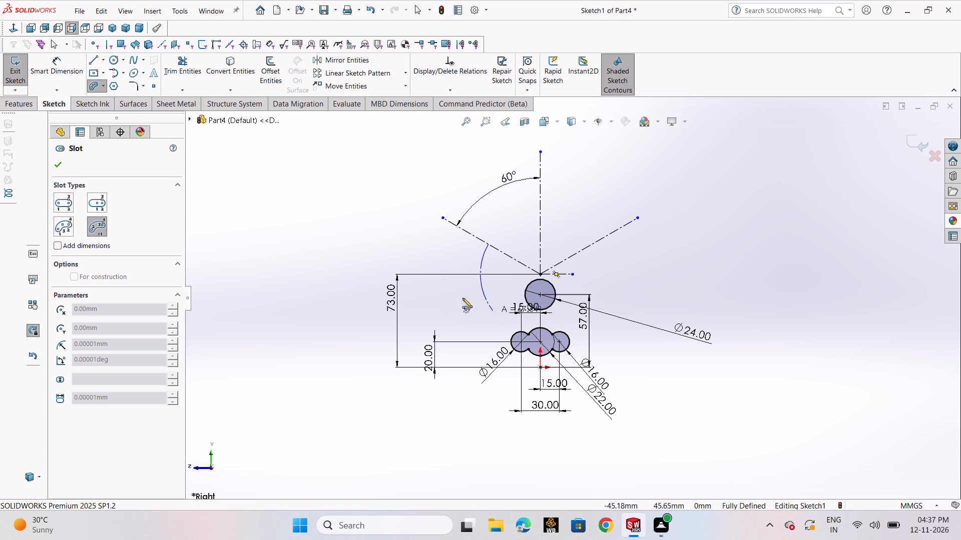
{"action": "left_click", "coordinate": [592, 243]}
{"action": "right_click", "coordinate": [592, 243]}
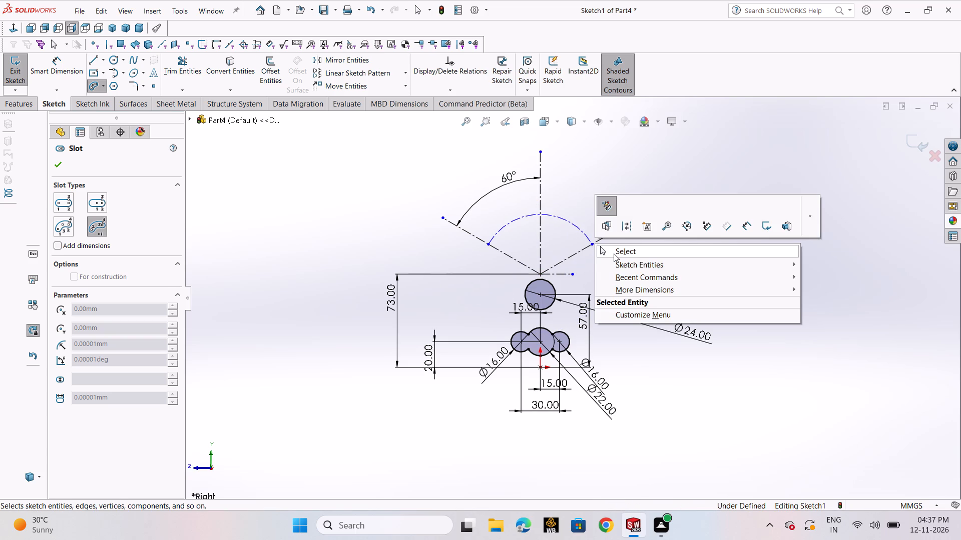
{"action": "left_click", "coordinate": [561, 198]}
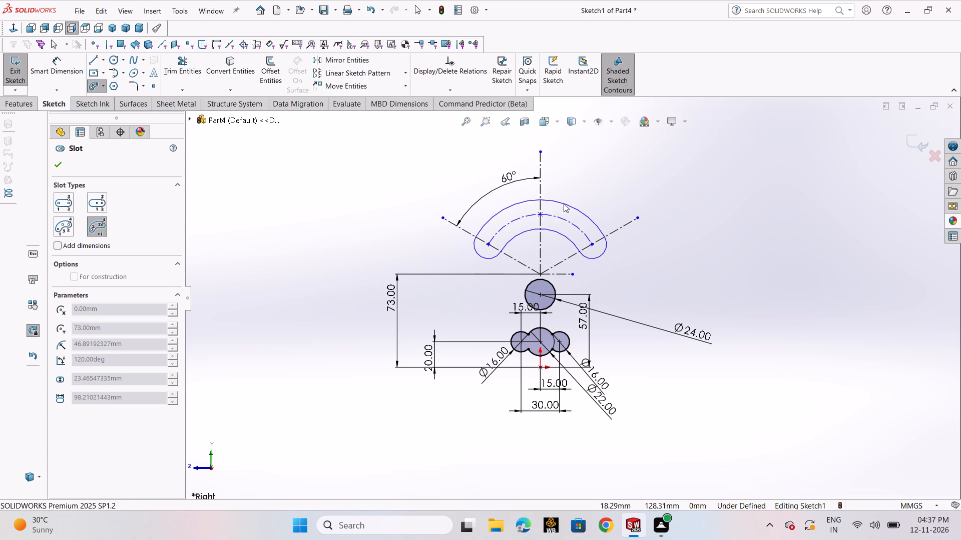
{"action": "left_click", "coordinate": [564, 203]}
{"action": "right_click", "coordinate": [564, 203]}
{"action": "left_click", "coordinate": [588, 212]}
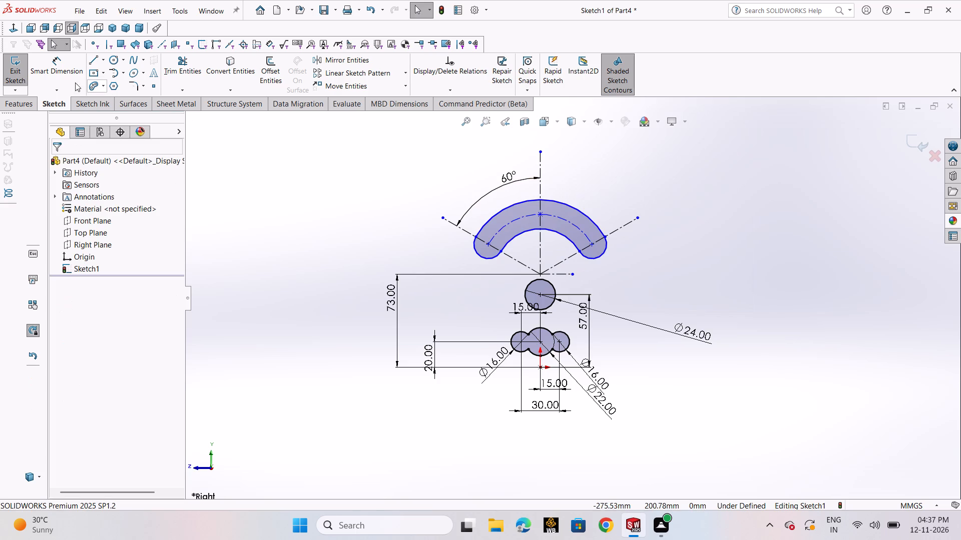
Dimension the radius of the new slot's centre arc and set it to 27 mm.
{"action": "left_click", "coordinate": [53, 78]}
{"action": "left_click", "coordinate": [578, 225]}
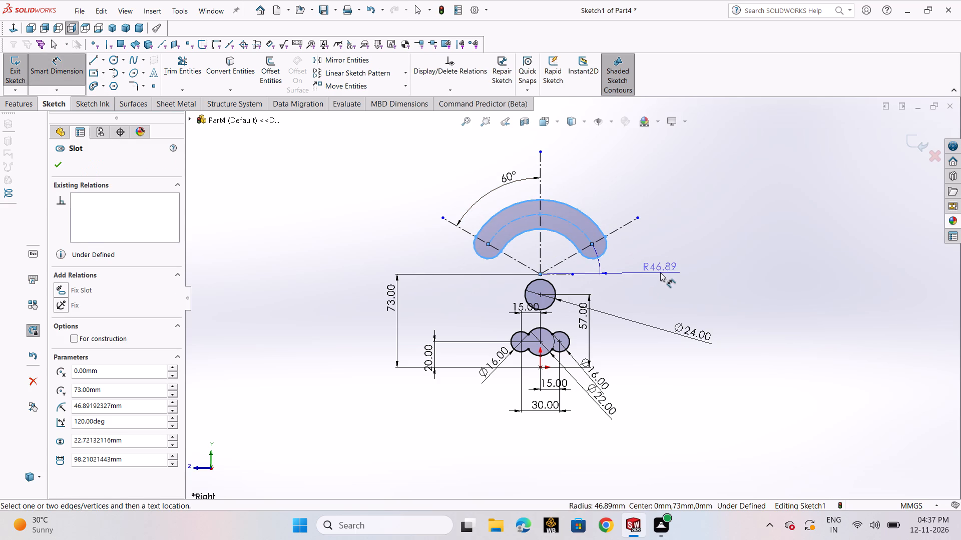
{"action": "left_click", "coordinate": [660, 272]}
{"action": "type", "text": "27"}
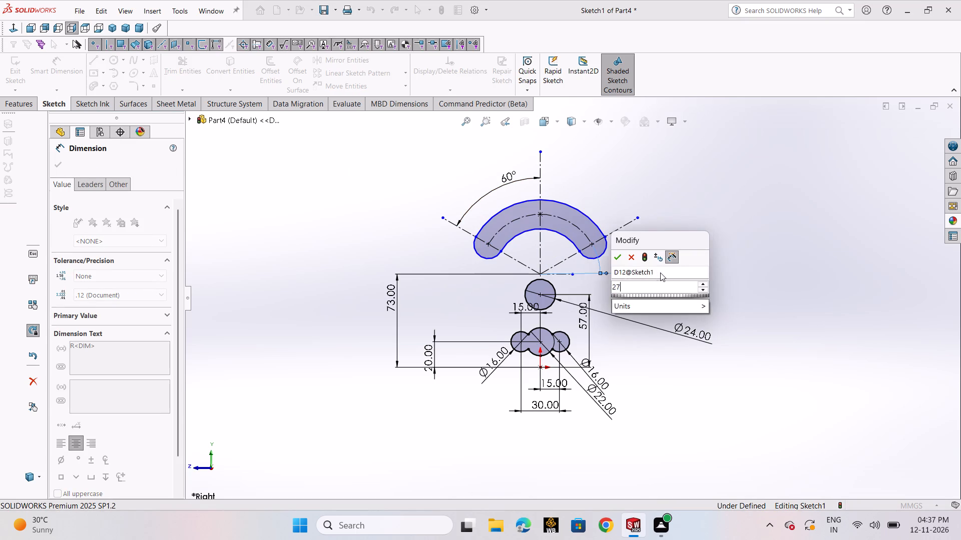
{"action": "key", "text": "Return"}
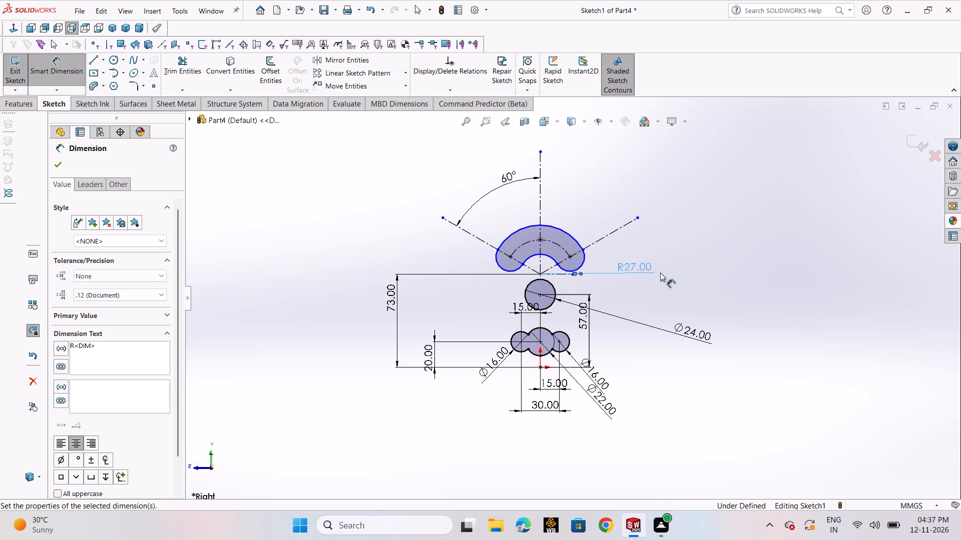
Dimension the radius of the arc slot's rounded end and set it to 6 mm.
{"action": "left_click", "coordinate": [499, 267]}
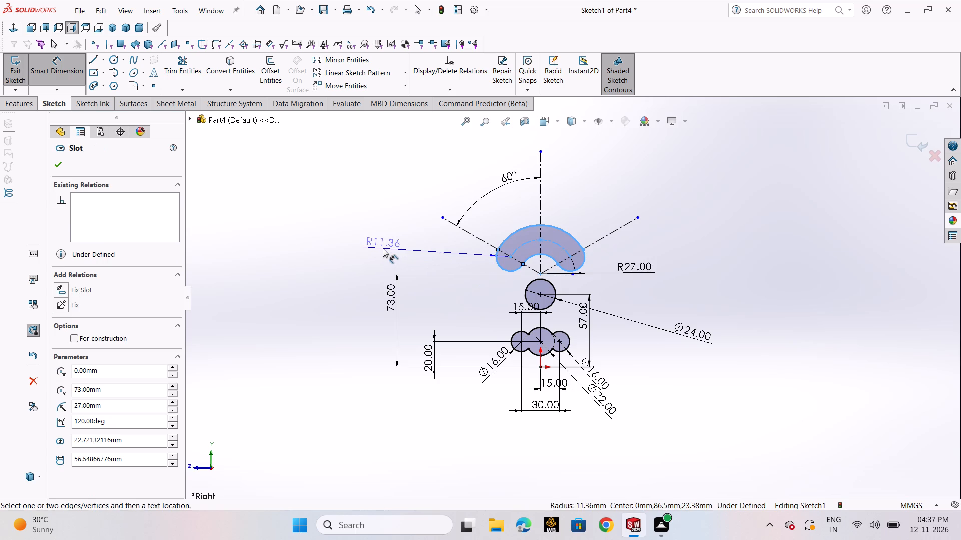
{"action": "left_click", "coordinate": [383, 248]}
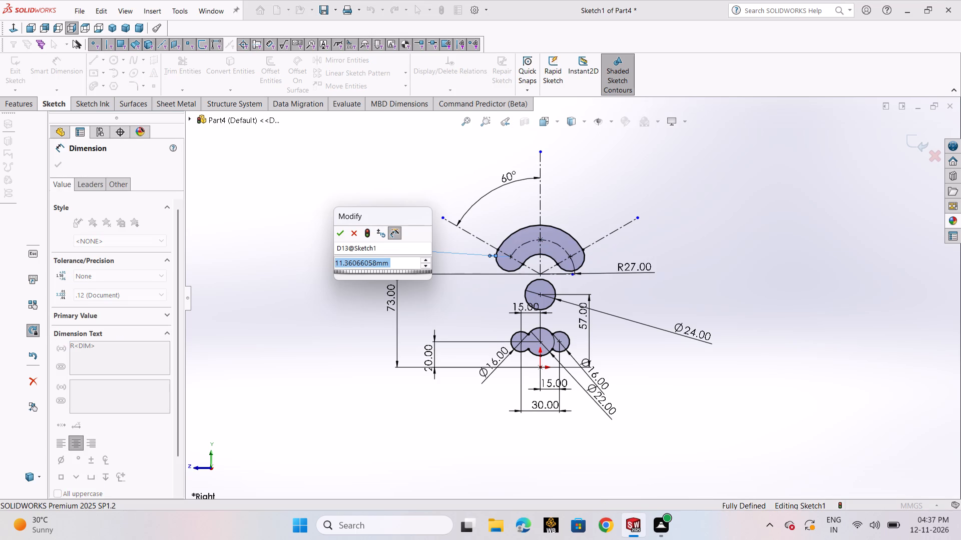
{"action": "key", "text": "6"}
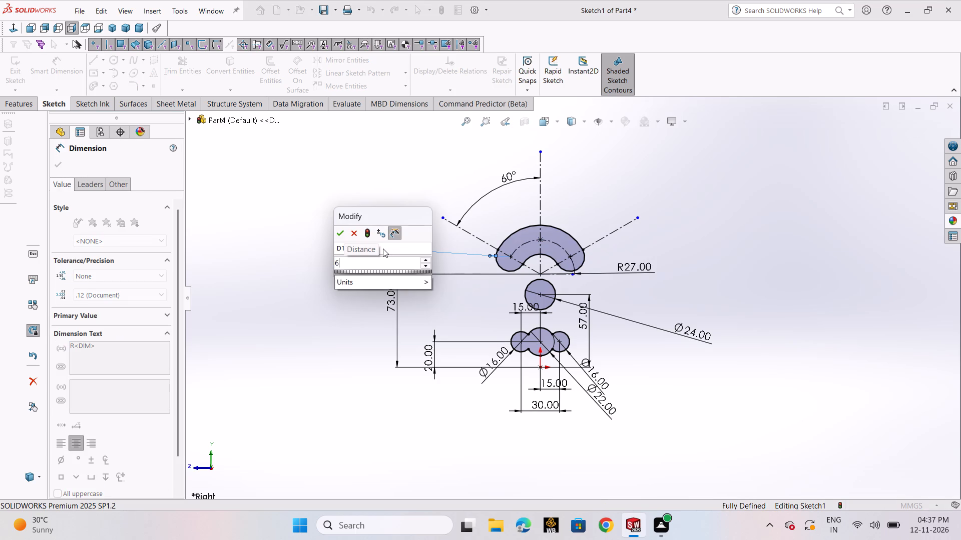
{"action": "key", "text": "Return"}
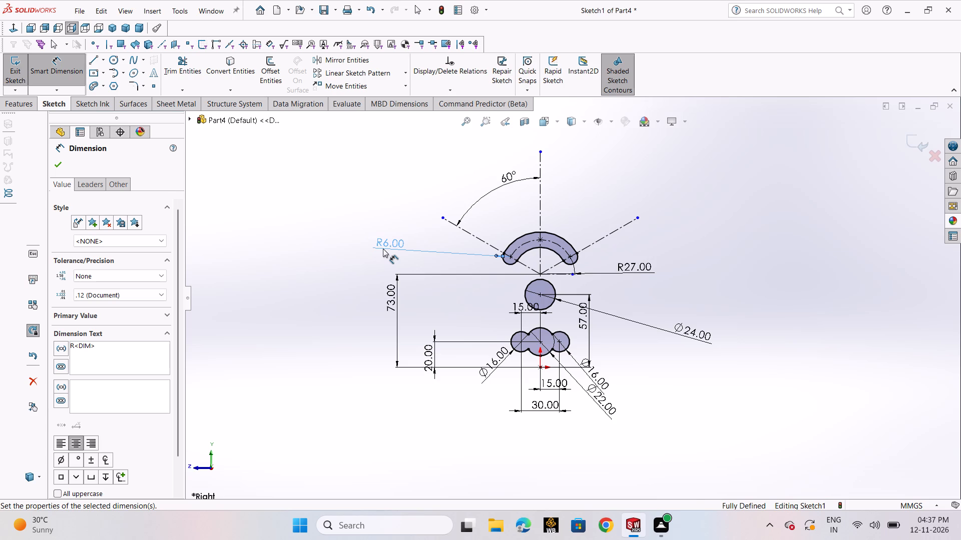
{"action": "left_click", "coordinate": [64, 163]}
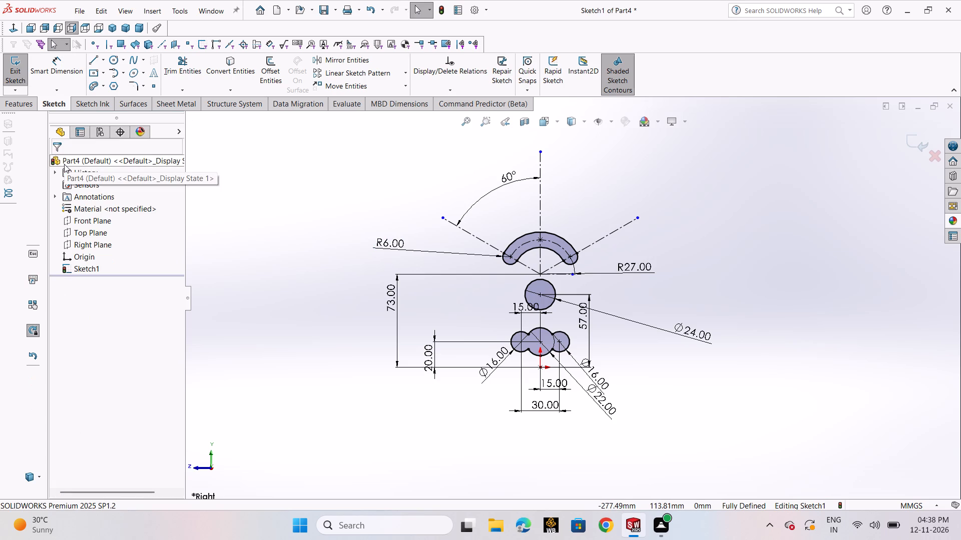
Sketch a circle of radius 41 mm around the slot, centred on the shared endpoint of the centerlines.
{"action": "left_click", "coordinate": [113, 59]}
{"action": "left_click", "coordinate": [118, 72]}
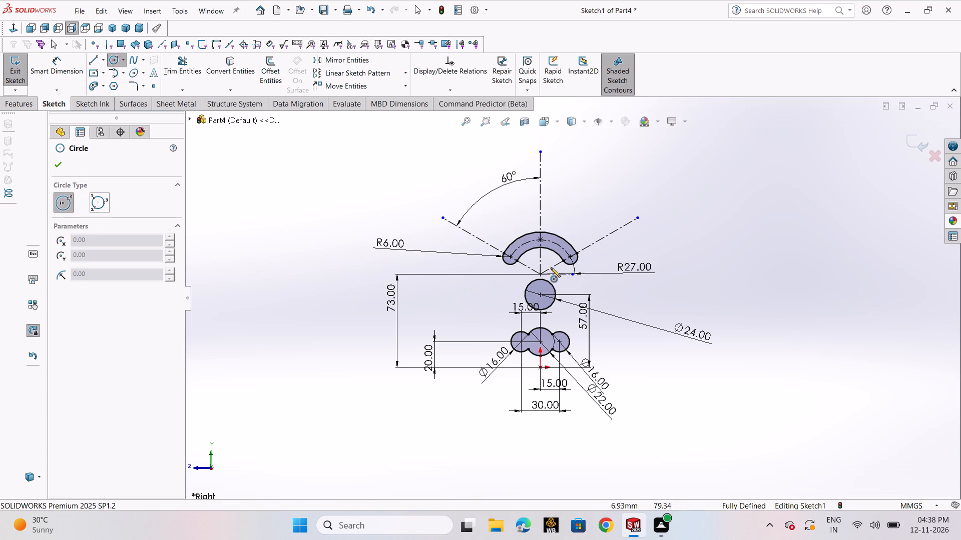
{"action": "left_click", "coordinate": [541, 273]}
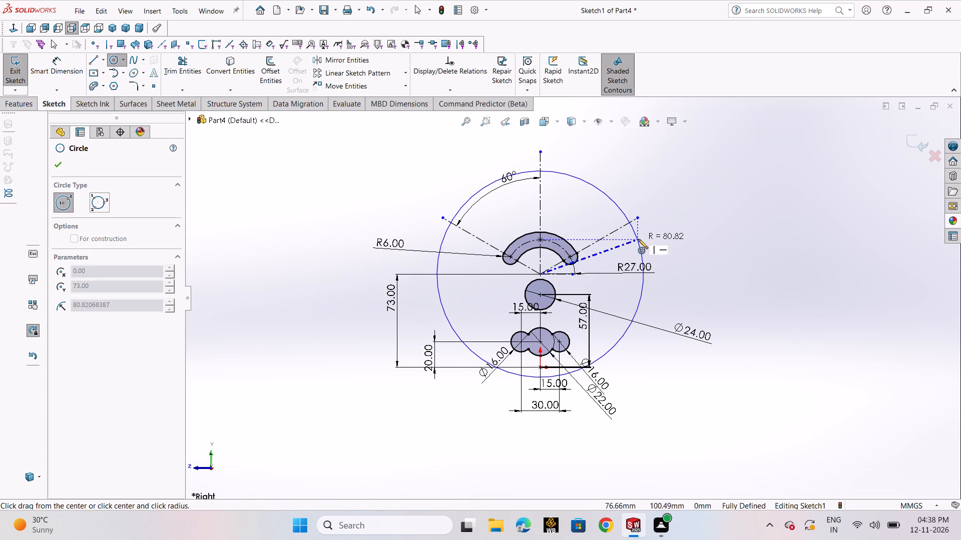
{"action": "left_click", "coordinate": [638, 239]}
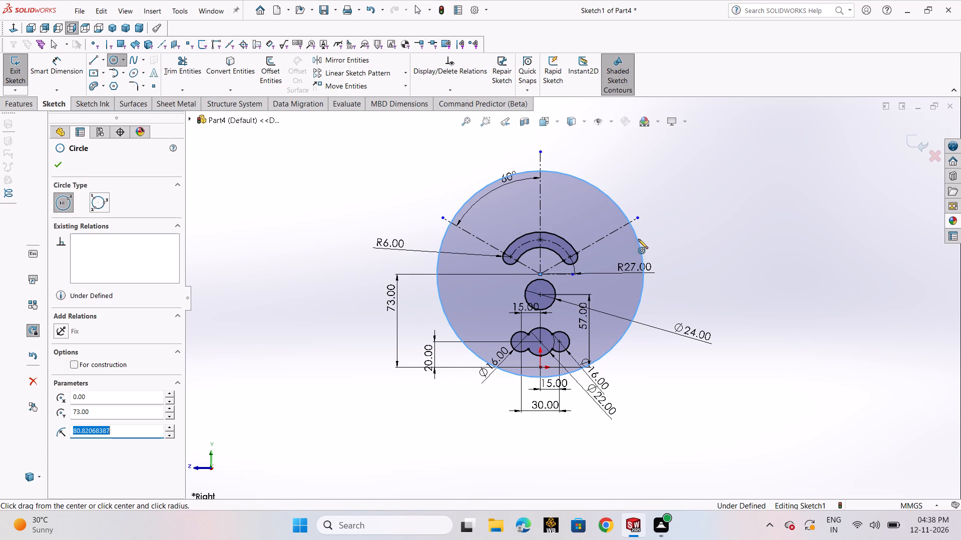
{"action": "type", "text": "41"}
{"action": "key", "text": "Return"}
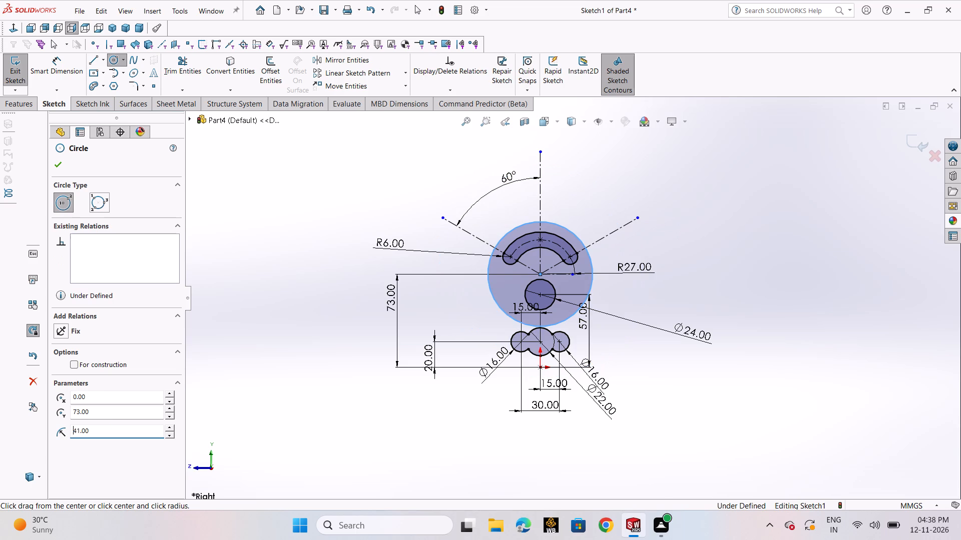
{"action": "left_click", "coordinate": [58, 166]}
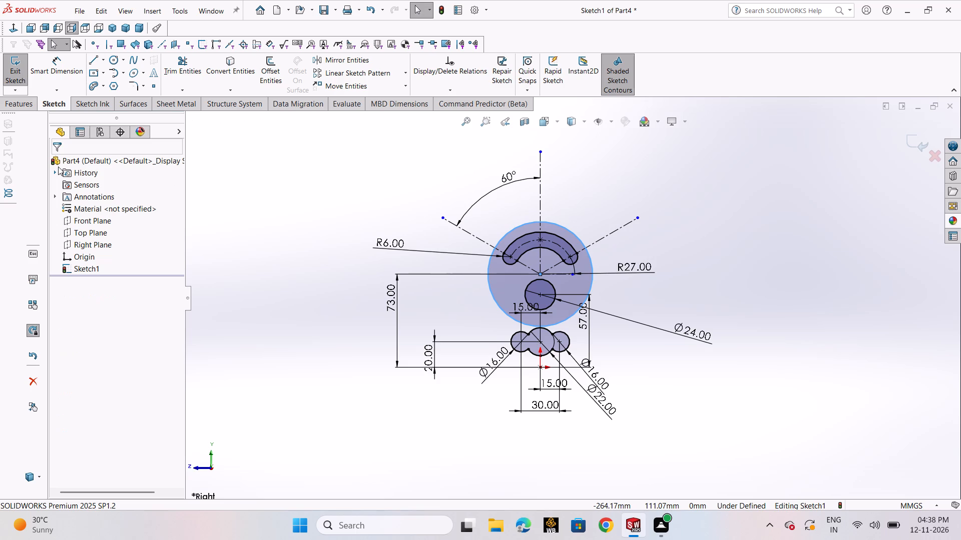
Add a diameter dimension to the large circle around the slot, keeping its size as drawn.
{"action": "scroll", "coordinate": [596, 331], "scroll_direction": "down", "scroll_amount": 6}
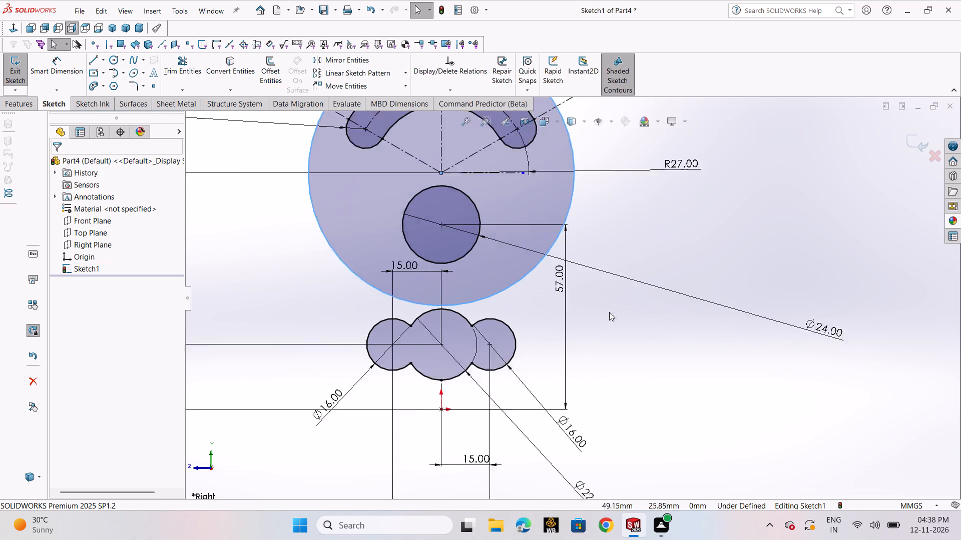
{"action": "scroll", "coordinate": [470, 223], "scroll_direction": "up", "scroll_amount": 3}
{"action": "left_click", "coordinate": [49, 73]}
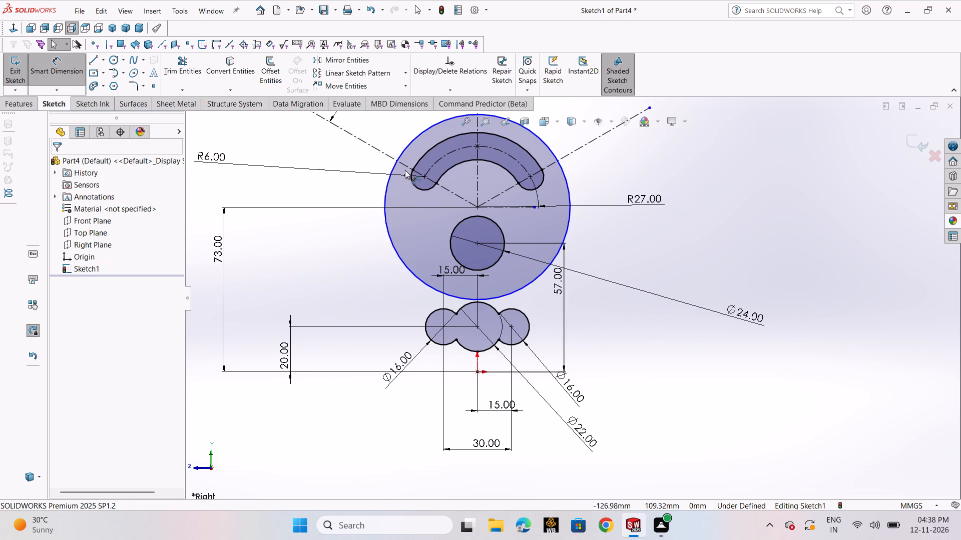
{"action": "left_click", "coordinate": [566, 186]}
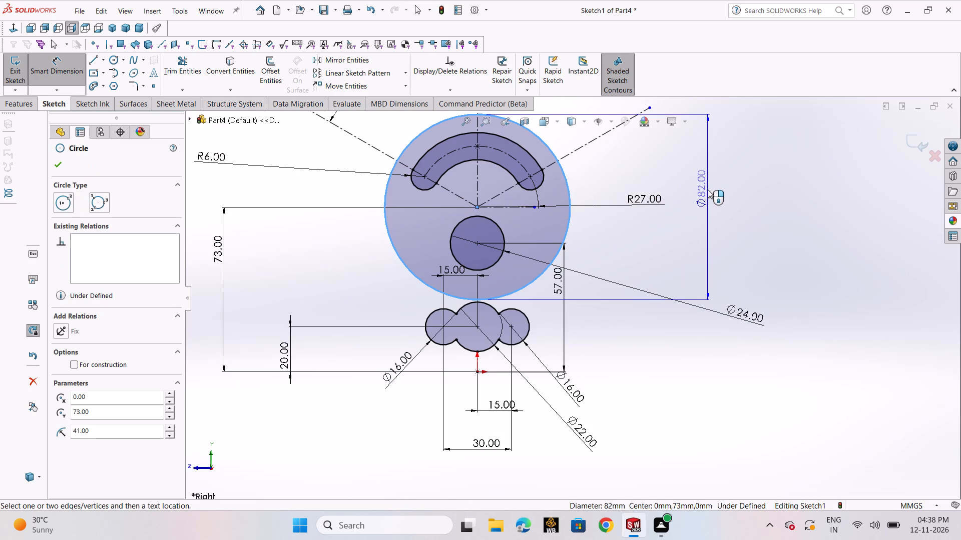
{"action": "left_click", "coordinate": [708, 189]}
{"action": "left_click", "coordinate": [667, 176]}
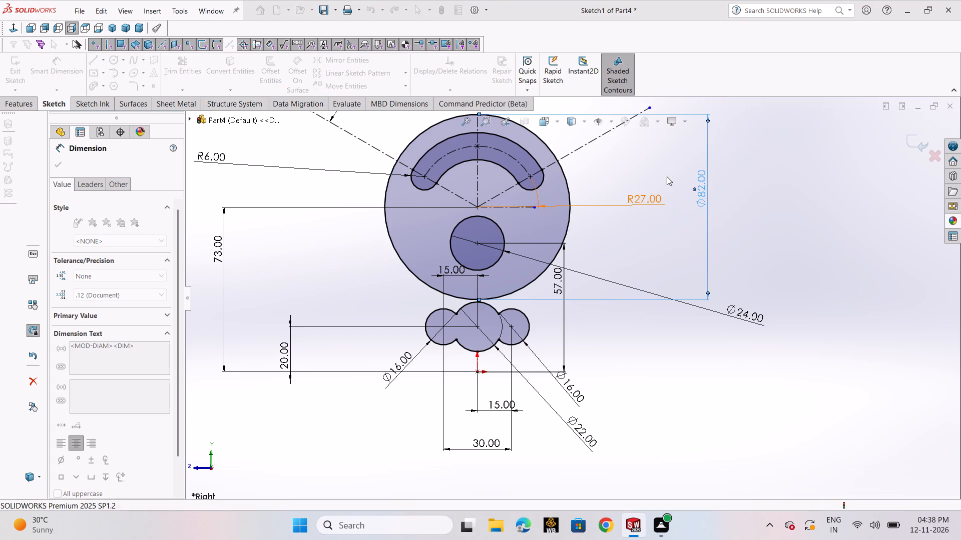
Sketch vertical lines downward from the large circle's two side quadrant points, one about 110 mm long and the other slightly shorter.
{"action": "left_click", "coordinate": [99, 58]}
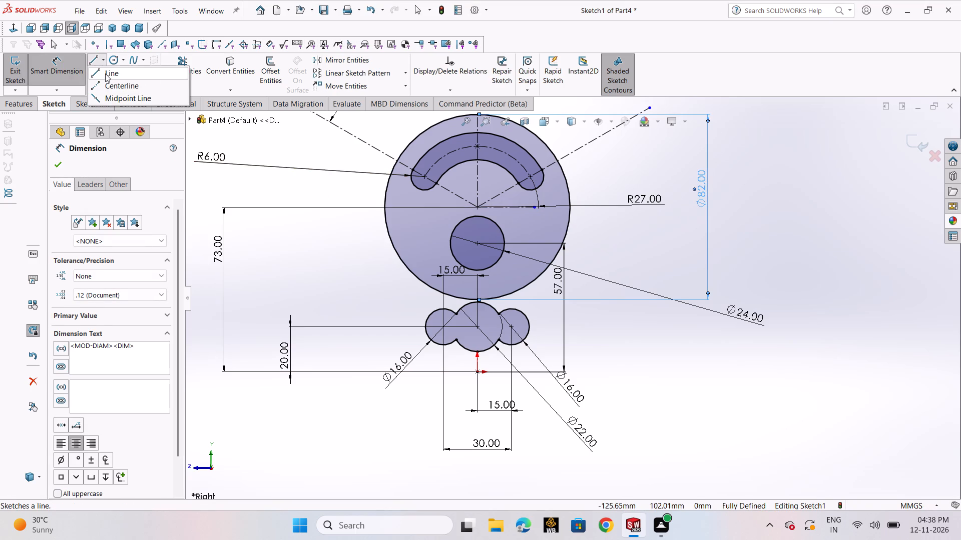
{"action": "left_click", "coordinate": [105, 73]}
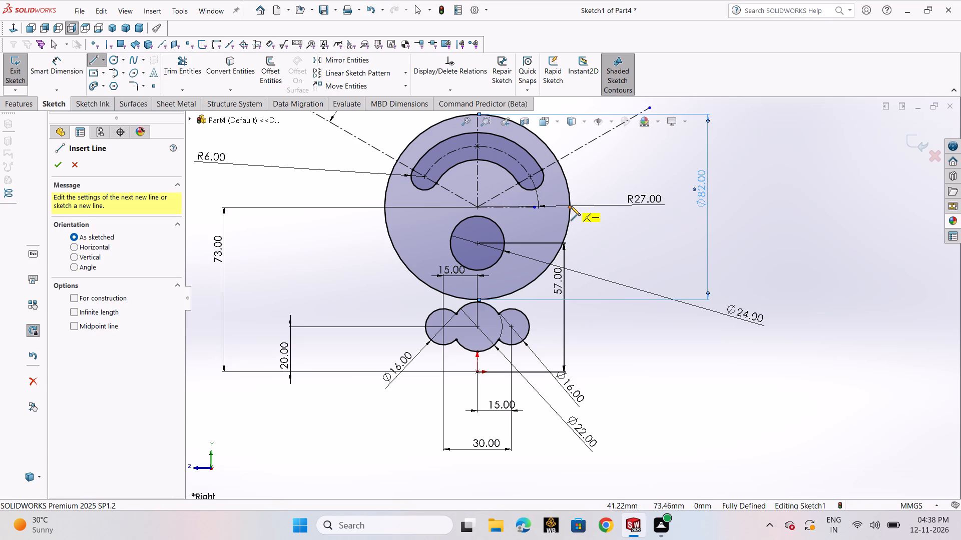
{"action": "left_click", "coordinate": [571, 206]}
{"action": "left_click", "coordinate": [570, 456]}
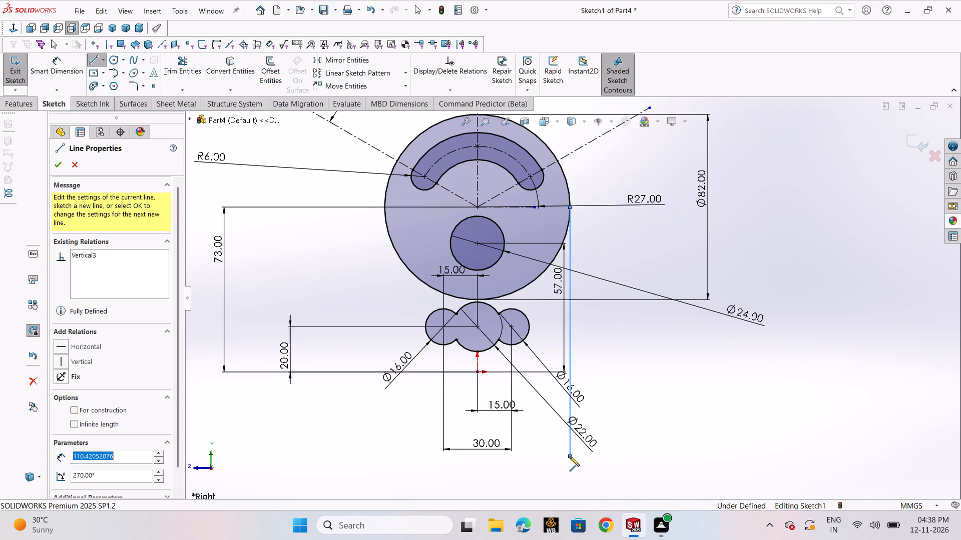
{"action": "right_click", "coordinate": [570, 456]}
{"action": "left_click", "coordinate": [585, 407]}
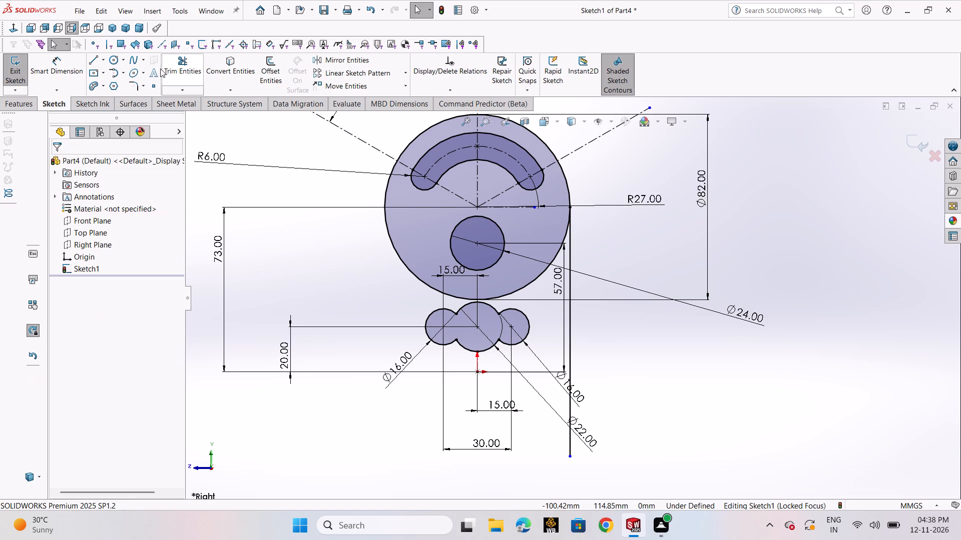
{"action": "left_click", "coordinate": [99, 60]}
{"action": "left_click", "coordinate": [102, 72]}
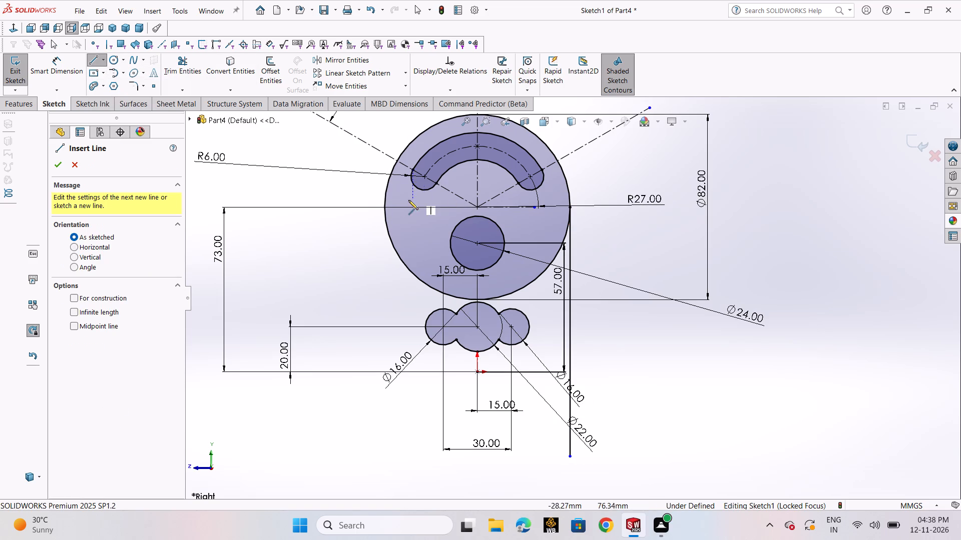
{"action": "left_click", "coordinate": [384, 206]}
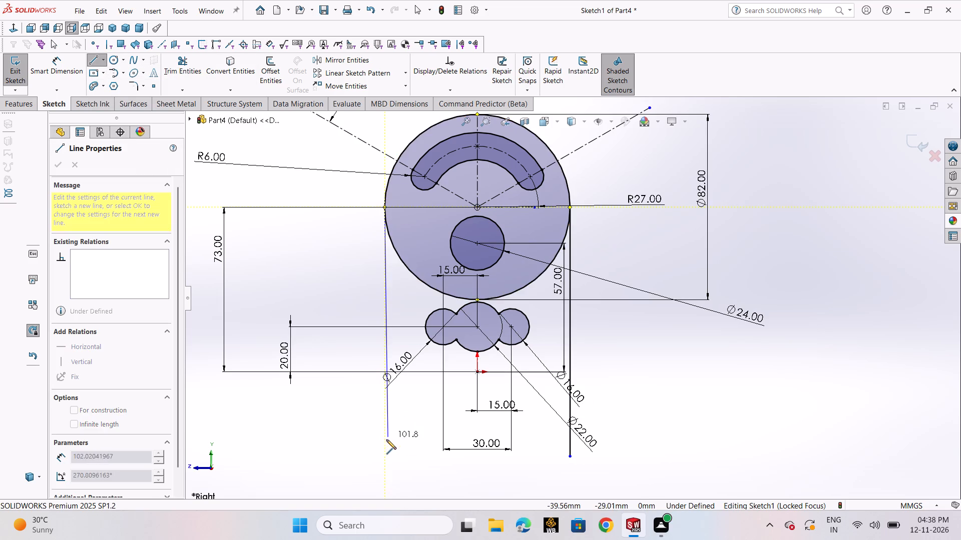
{"action": "left_click", "coordinate": [384, 441]}
{"action": "right_click", "coordinate": [384, 441]}
{"action": "left_click", "coordinate": [404, 412]}
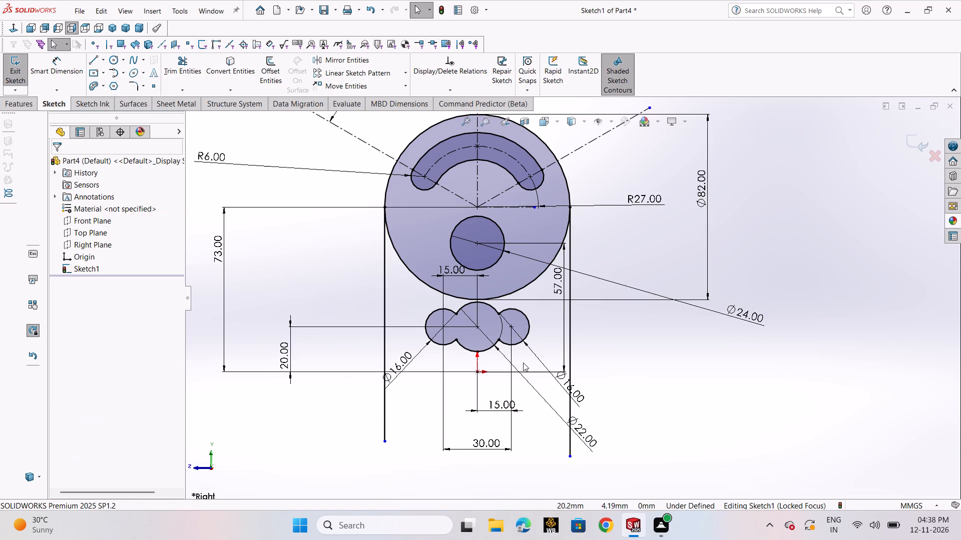
Sketch two 41 mm horizontal lines from the origin, one out to each vertical side line, forming the base.
{"action": "scroll", "coordinate": [523, 355], "scroll_direction": "up", "scroll_amount": 2}
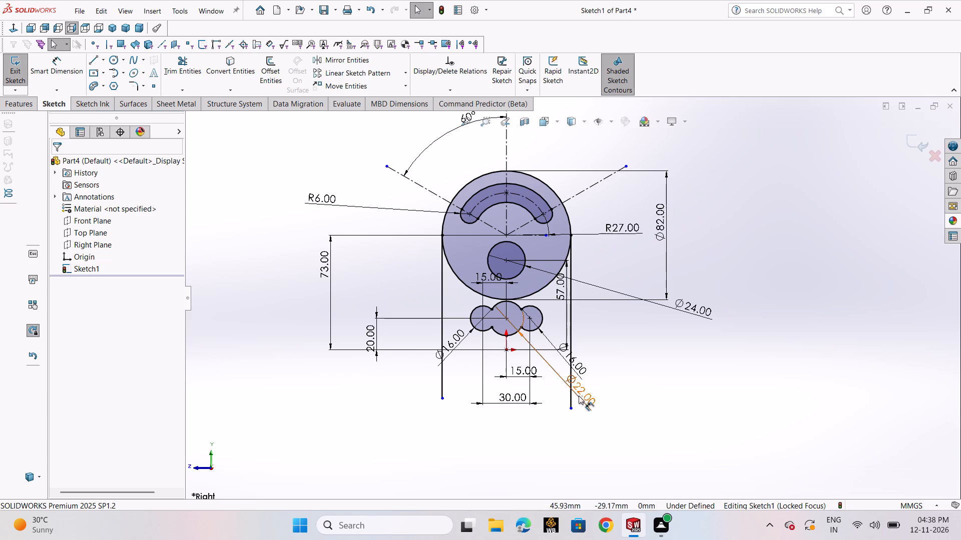
{"action": "left_click", "coordinate": [99, 63]}
{"action": "left_click", "coordinate": [104, 74]}
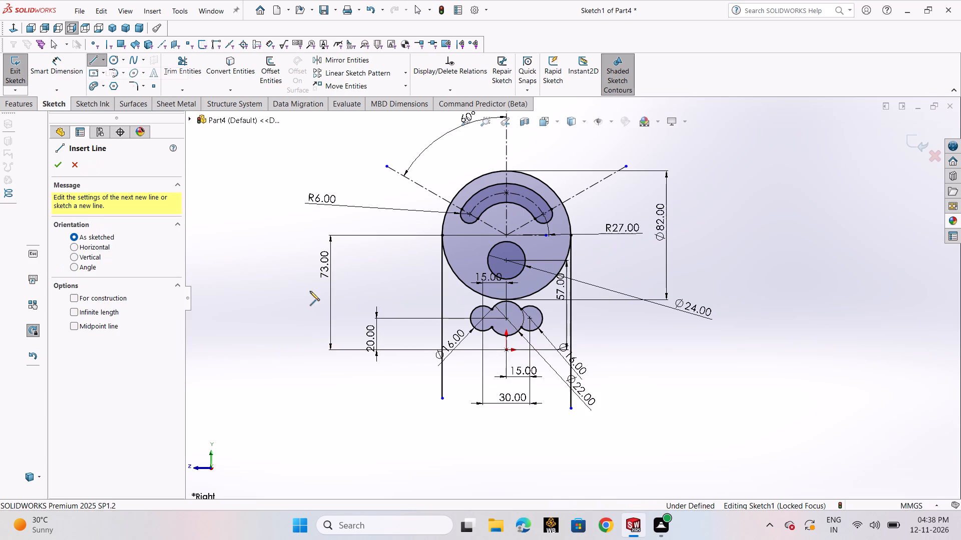
{"action": "scroll", "coordinate": [412, 339], "scroll_direction": "down", "scroll_amount": 4}
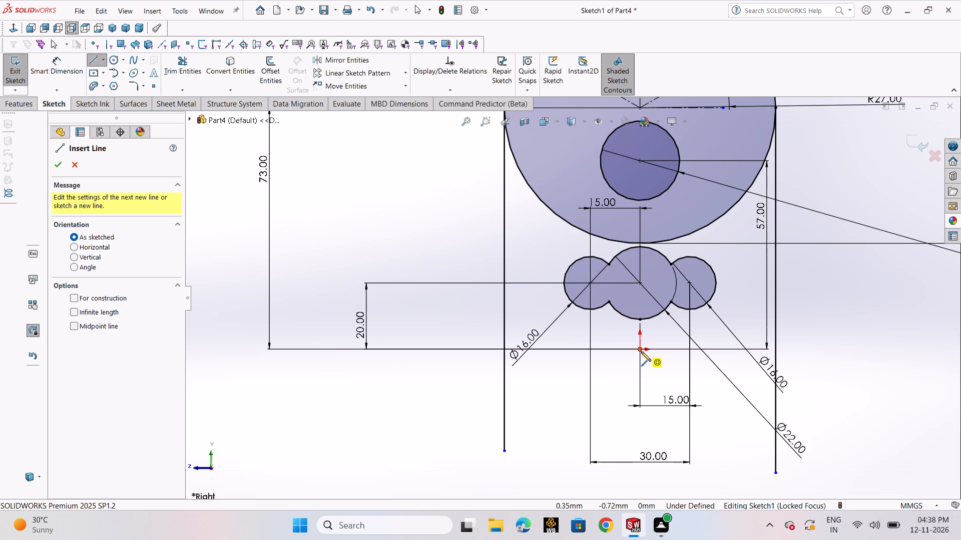
{"action": "left_click", "coordinate": [641, 351]}
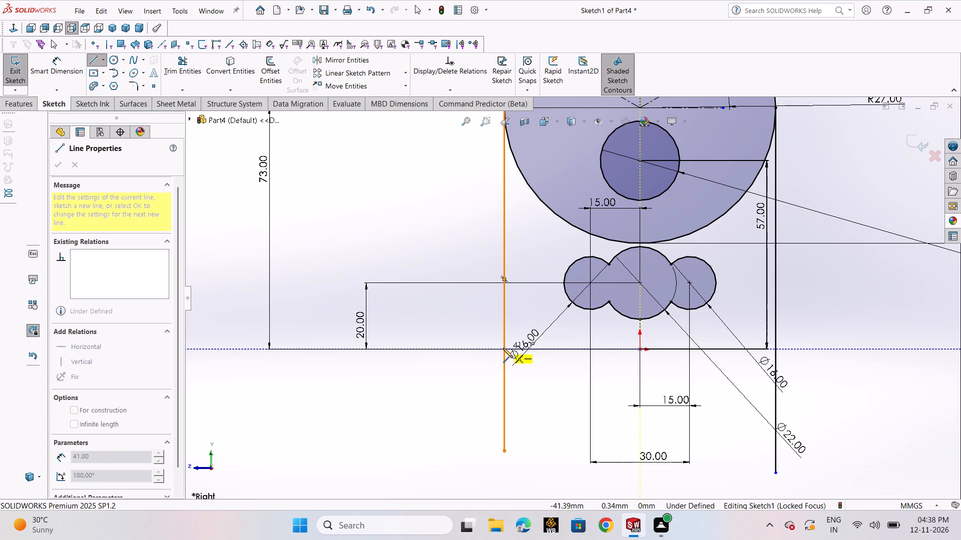
{"action": "left_click", "coordinate": [503, 348]}
{"action": "right_click", "coordinate": [503, 348]}
{"action": "left_click", "coordinate": [525, 353]}
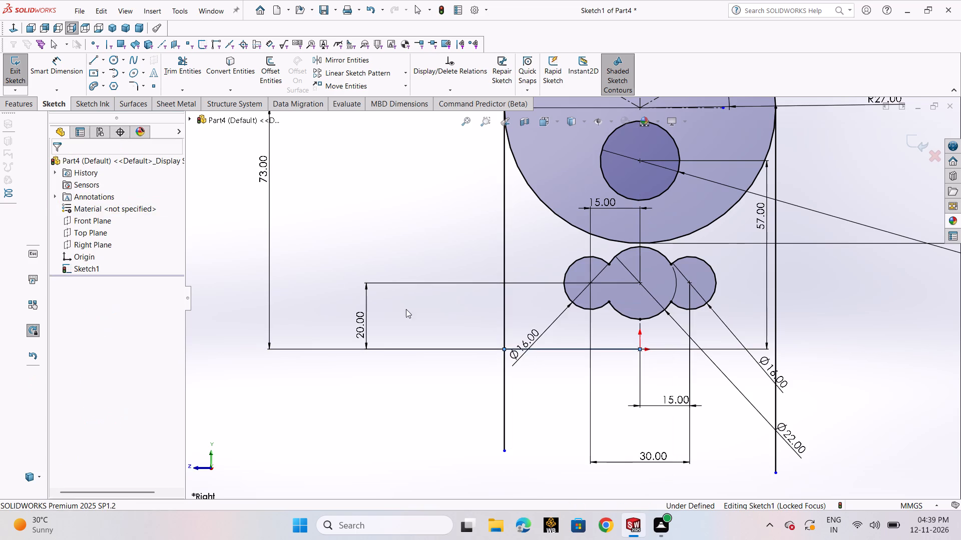
{"action": "left_click", "coordinate": [94, 61]}
{"action": "left_click", "coordinate": [103, 76]}
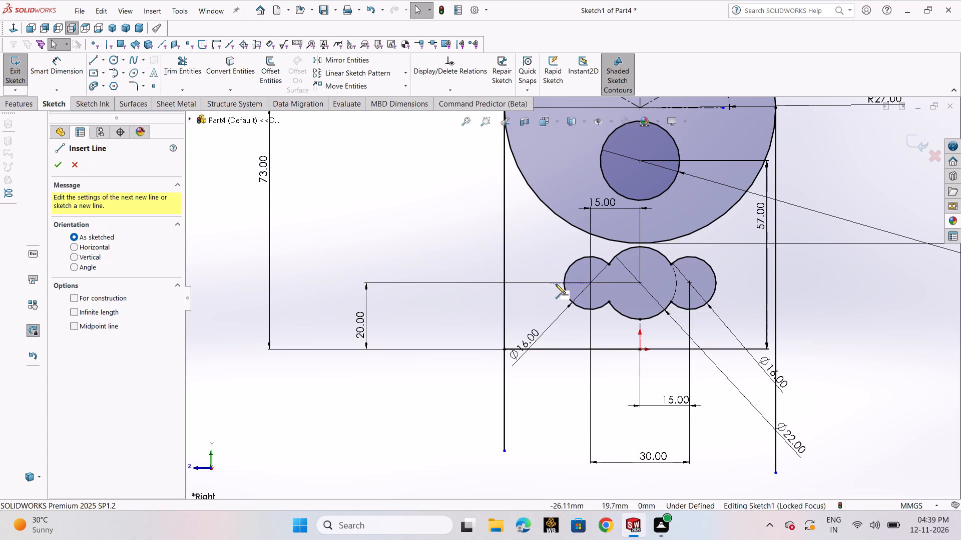
{"action": "left_click", "coordinate": [642, 349]}
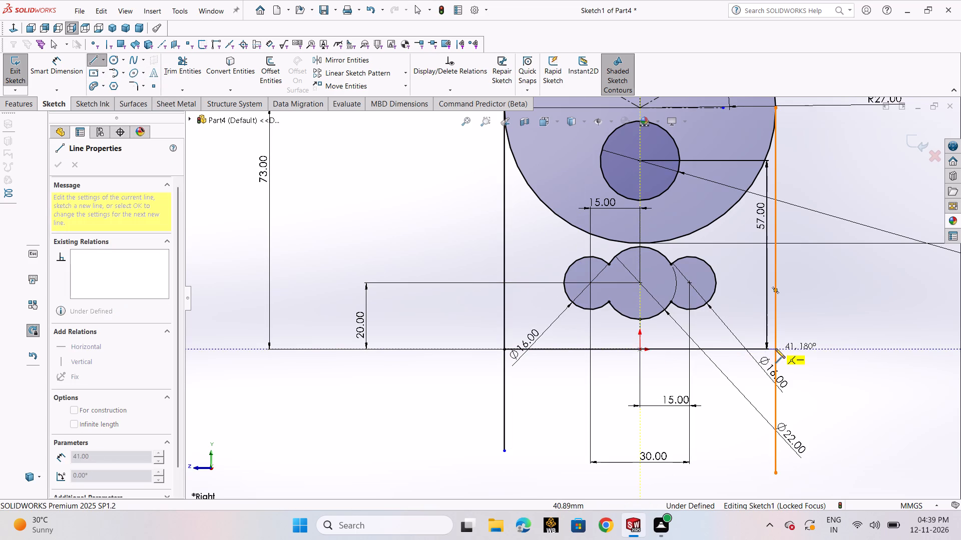
{"action": "left_click", "coordinate": [775, 348]}
{"action": "right_click", "coordinate": [775, 348]}
{"action": "left_click", "coordinate": [788, 353]}
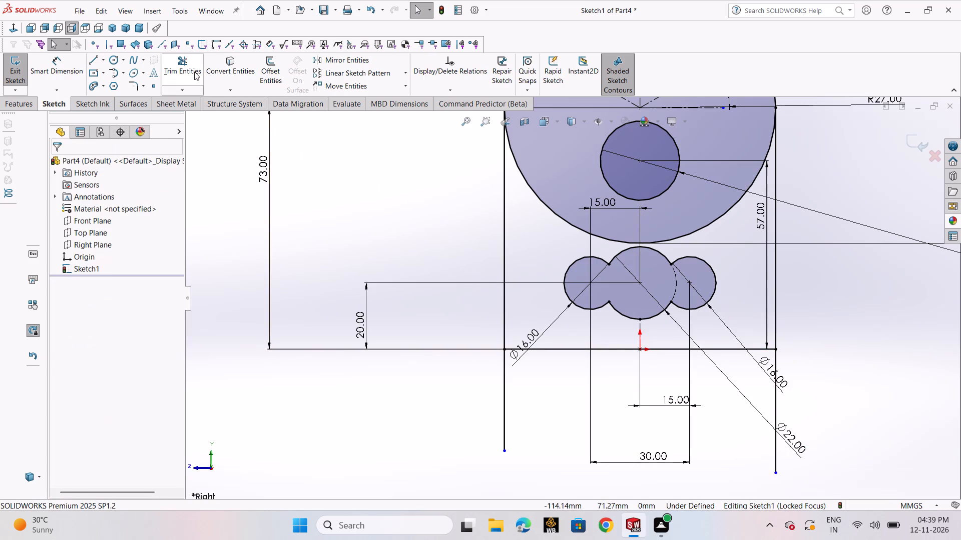
Trim the side lines' ends below the base and the large circle's lower arc to leave a round-topped plate outline.
{"action": "left_click", "coordinate": [169, 68]}
{"action": "left_click_drag", "start_coordinate": [843, 367], "coordinate": [482, 394]}
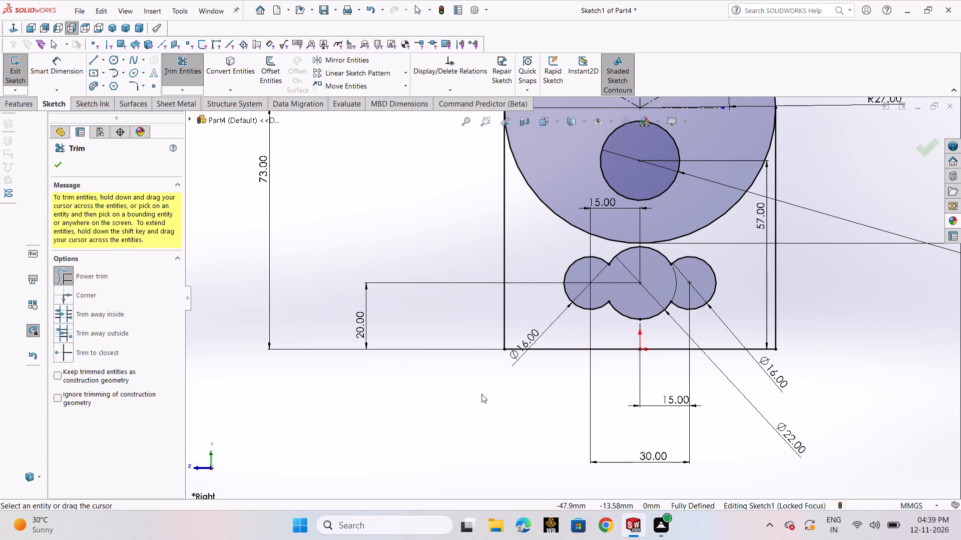
{"action": "left_click", "coordinate": [58, 167]}
{"action": "scroll", "coordinate": [629, 154], "scroll_direction": "up", "scroll_amount": 2}
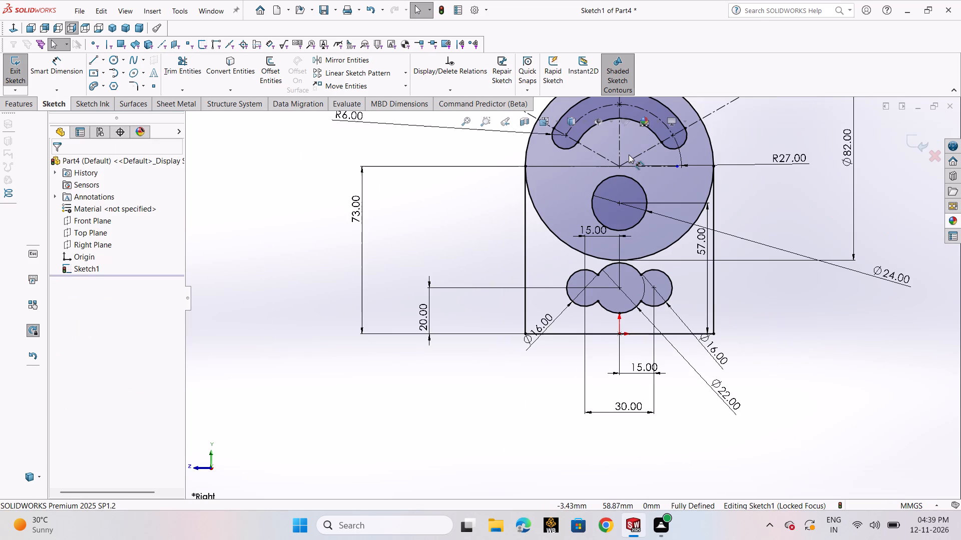
{"action": "left_click", "coordinate": [177, 65]}
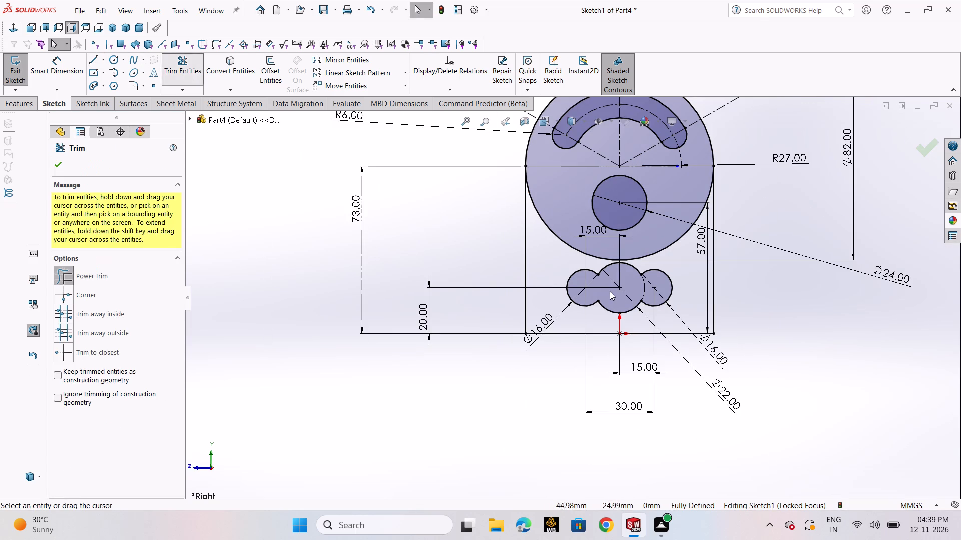
{"action": "left_click_drag", "start_coordinate": [563, 270], "coordinate": [558, 219]}
{"action": "scroll", "coordinate": [706, 244], "scroll_direction": "up", "scroll_amount": 2}
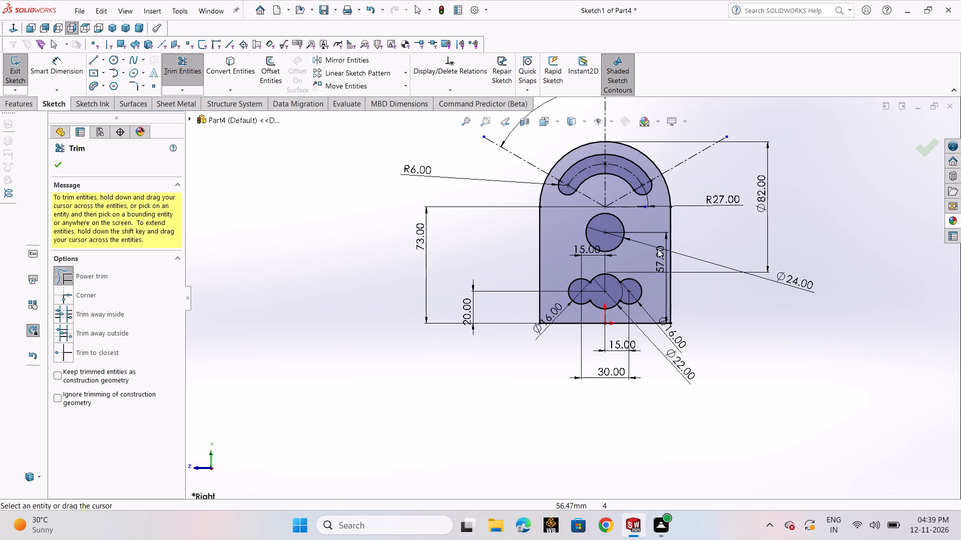
{"action": "left_click", "coordinate": [65, 164]}
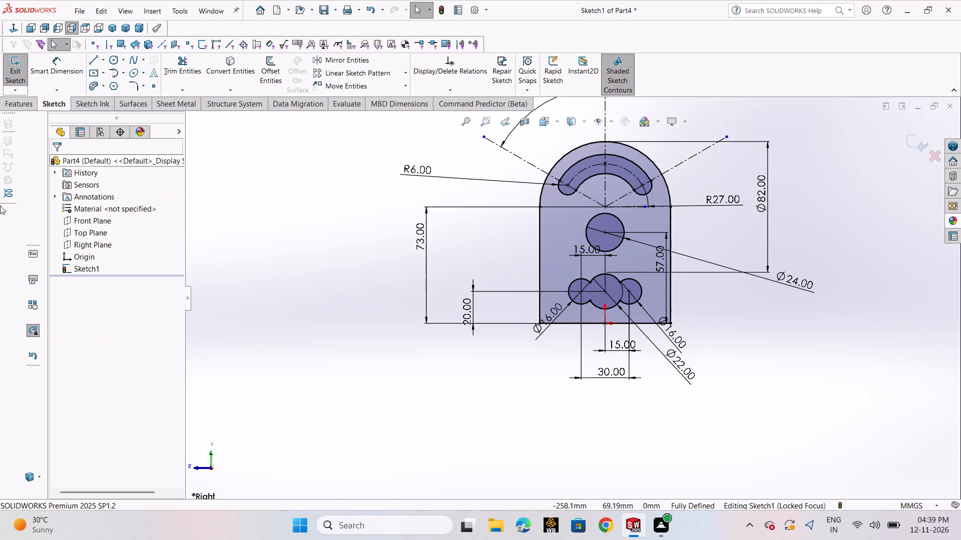
Sketch a circle about 17 mm in diameter centred on the plate's right side line, roughly 35 mm above the base.
{"action": "left_click", "coordinate": [112, 61]}
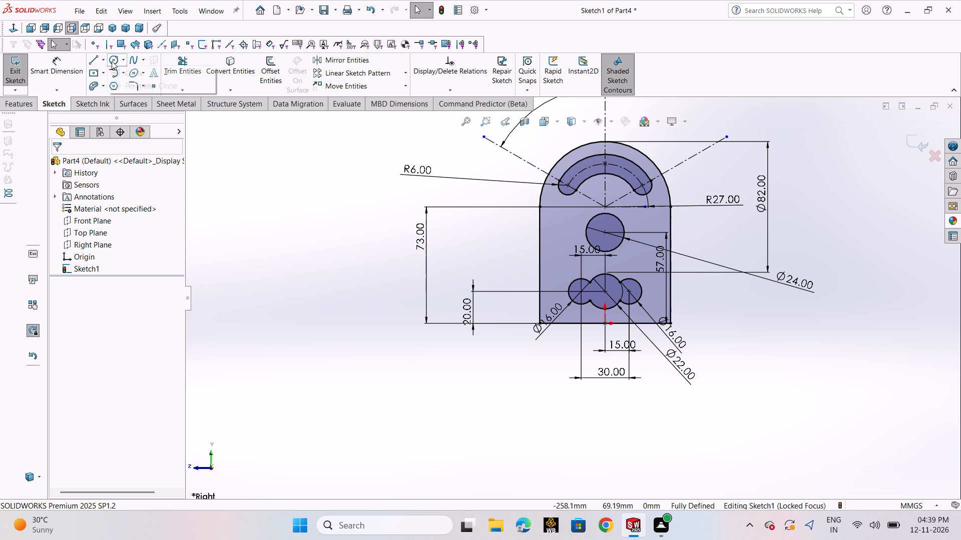
{"action": "left_click", "coordinate": [116, 75]}
{"action": "scroll", "coordinate": [652, 275], "scroll_direction": "down", "scroll_amount": 3}
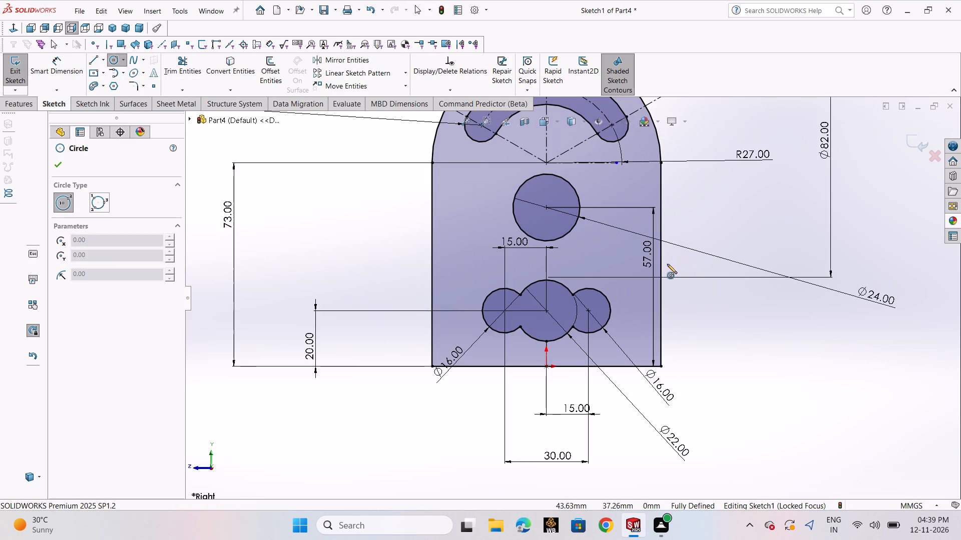
{"action": "left_click", "coordinate": [660, 269]}
{"action": "left_click", "coordinate": [674, 289]}
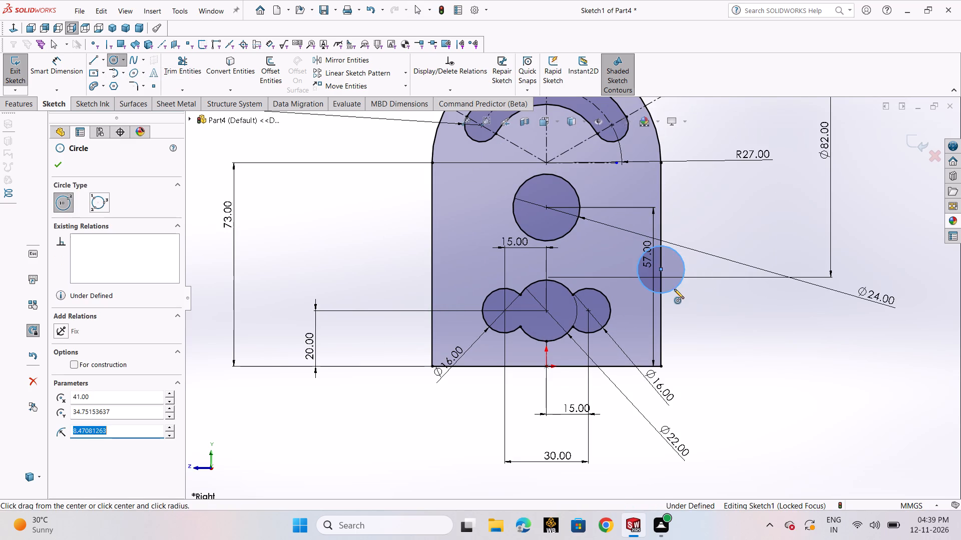
{"action": "right_click", "coordinate": [674, 289]}
{"action": "left_click", "coordinate": [686, 300]}
Dimension the right side circle's centre 36.5 mm above the base line.
{"action": "left_click", "coordinate": [43, 77]}
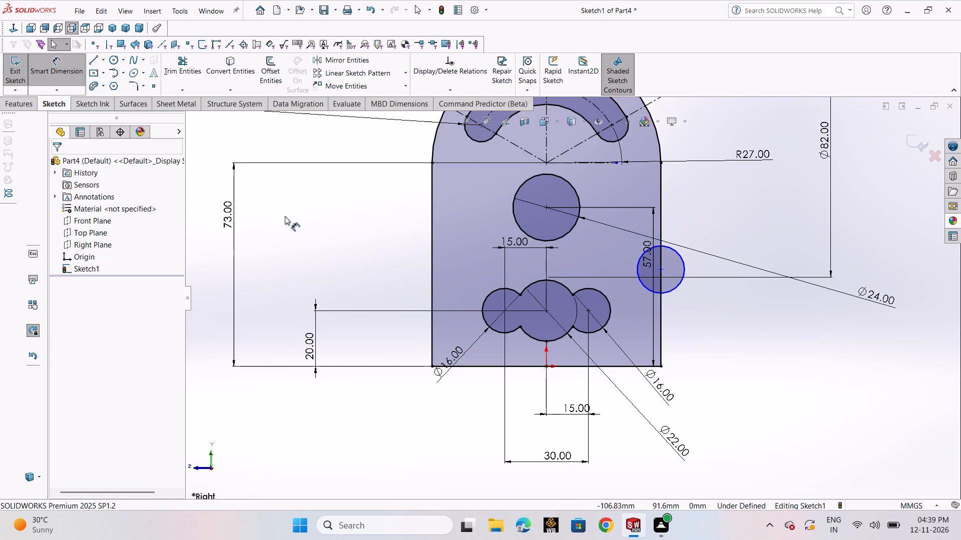
{"action": "left_click", "coordinate": [659, 270]}
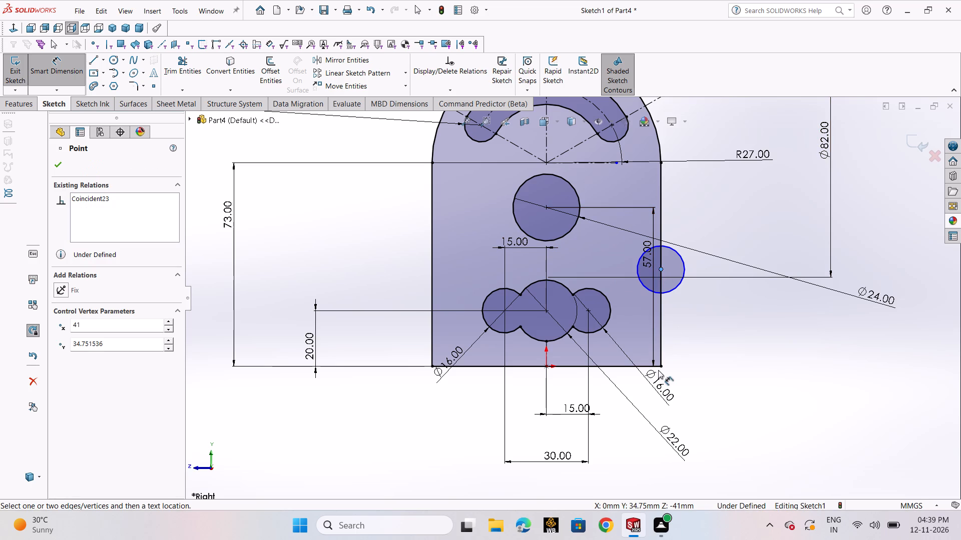
{"action": "left_click", "coordinate": [656, 366]}
{"action": "left_click", "coordinate": [743, 331]}
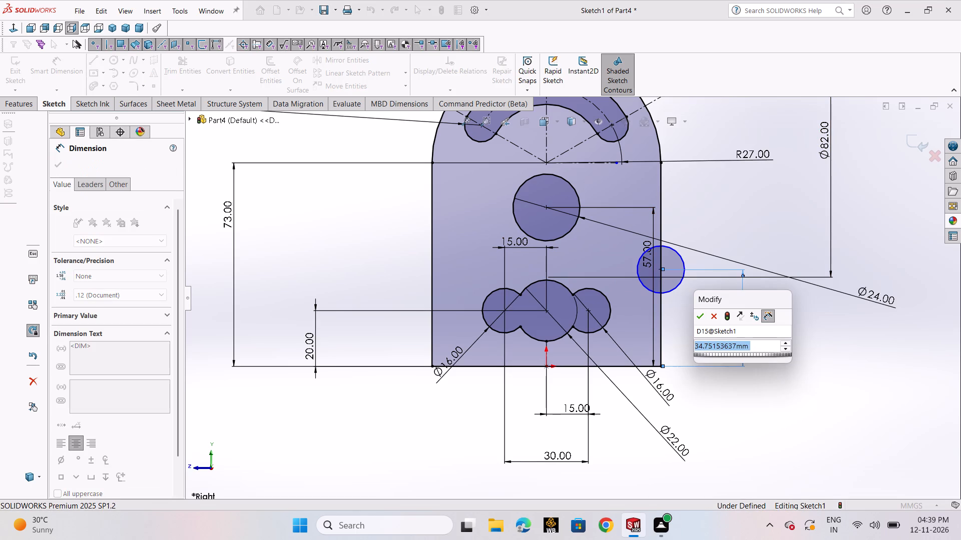
{"action": "type", "text": "36.5"}
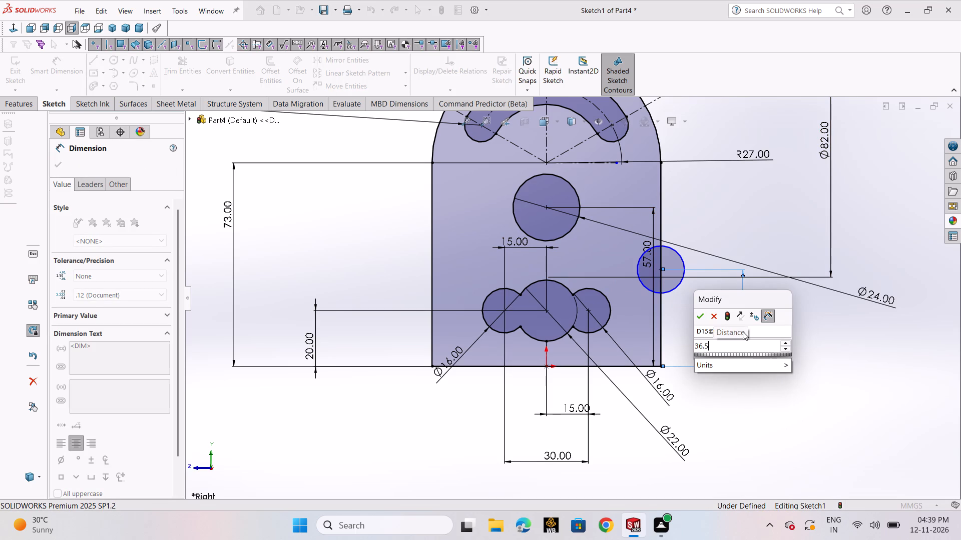
{"action": "left_click", "coordinate": [702, 317]}
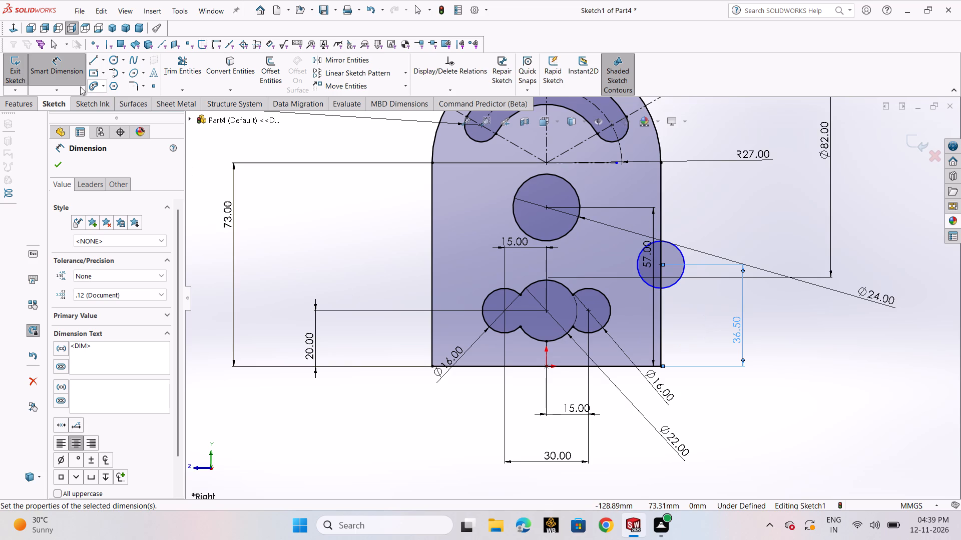
Sketch a circle about 22 mm in diameter centred on the plate's left side line, roughly 35 mm above the base.
{"action": "left_click", "coordinate": [113, 61]}
{"action": "left_click", "coordinate": [116, 75]}
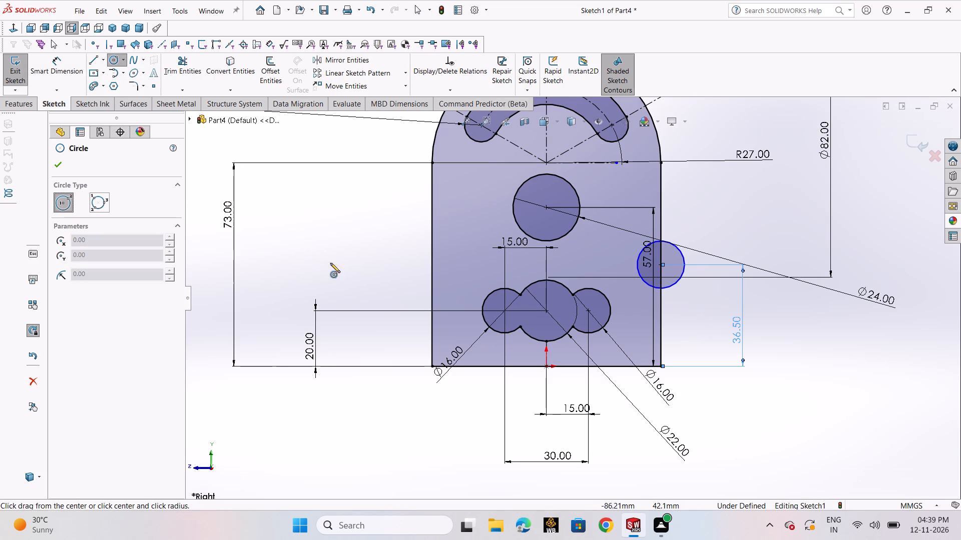
{"action": "left_click", "coordinate": [431, 269]}
{"action": "left_click", "coordinate": [449, 292]}
{"action": "right_click", "coordinate": [449, 292]}
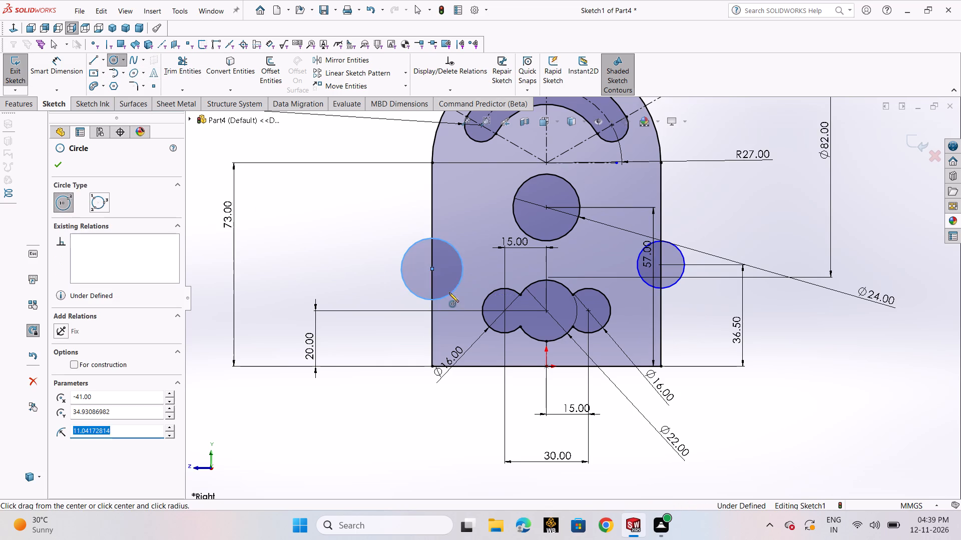
{"action": "left_click", "coordinate": [469, 303]}
Dimension the left side circle's centre 36.5 mm above the base line.
{"action": "left_click", "coordinate": [70, 70]}
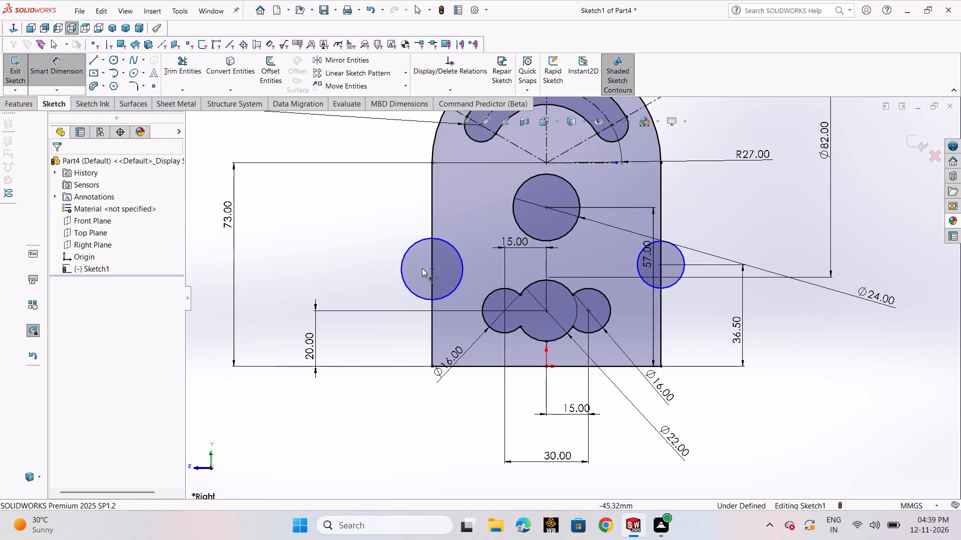
{"action": "left_click", "coordinate": [430, 269]}
{"action": "left_click", "coordinate": [450, 365]}
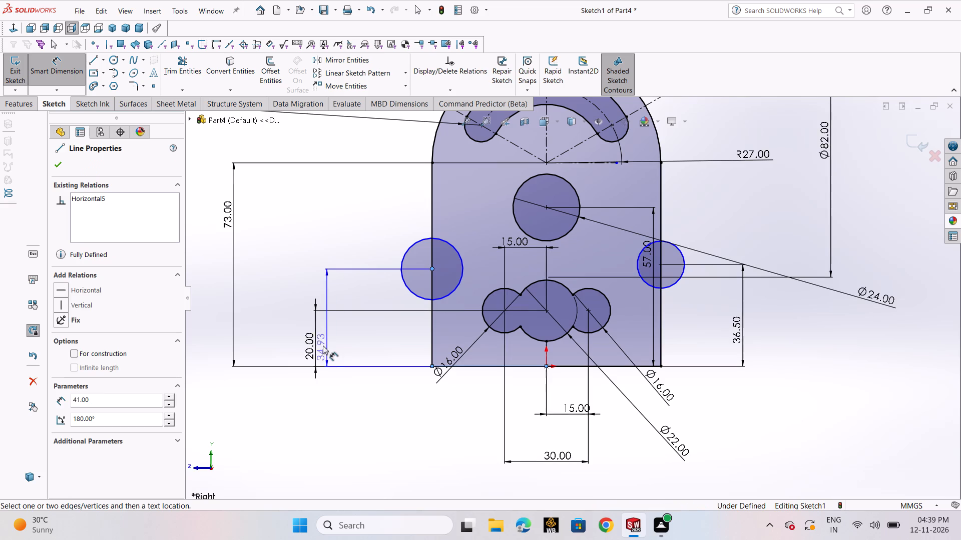
{"action": "left_click", "coordinate": [267, 331]}
{"action": "type", "text": "36.5"}
{"action": "key", "text": "Return"}
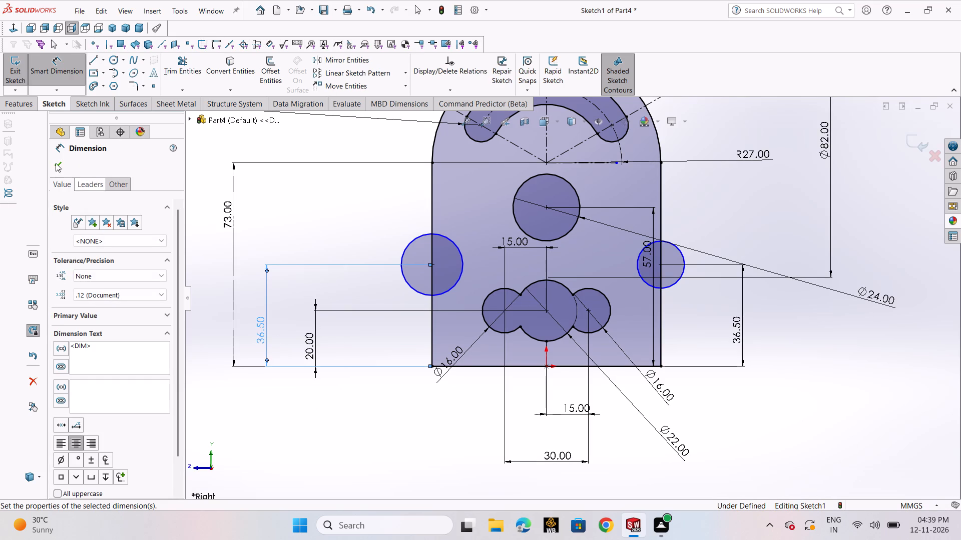
{"action": "left_click", "coordinate": [55, 163]}
Dimension the two circles on the side lines to a diameter of 24 mm each.
{"action": "left_click", "coordinate": [57, 72]}
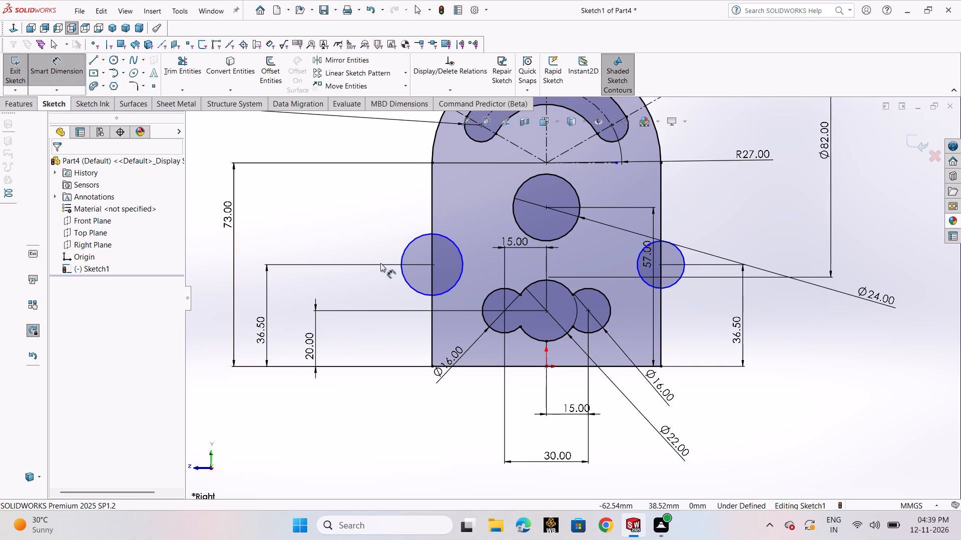
{"action": "left_click", "coordinate": [400, 256]}
{"action": "left_click", "coordinate": [343, 219]}
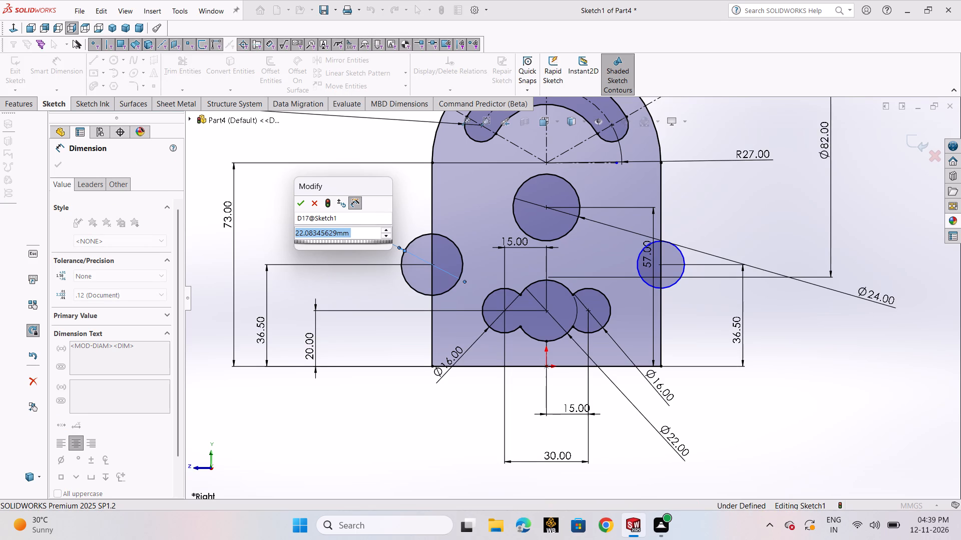
{"action": "type", "text": "24"}
{"action": "key", "text": "Return"}
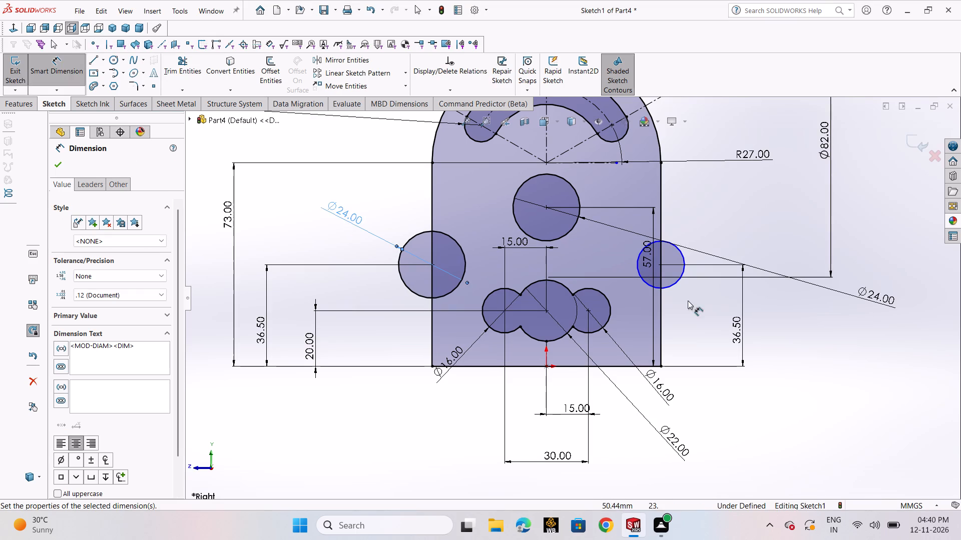
{"action": "left_click", "coordinate": [675, 285]}
{"action": "left_click", "coordinate": [789, 324]}
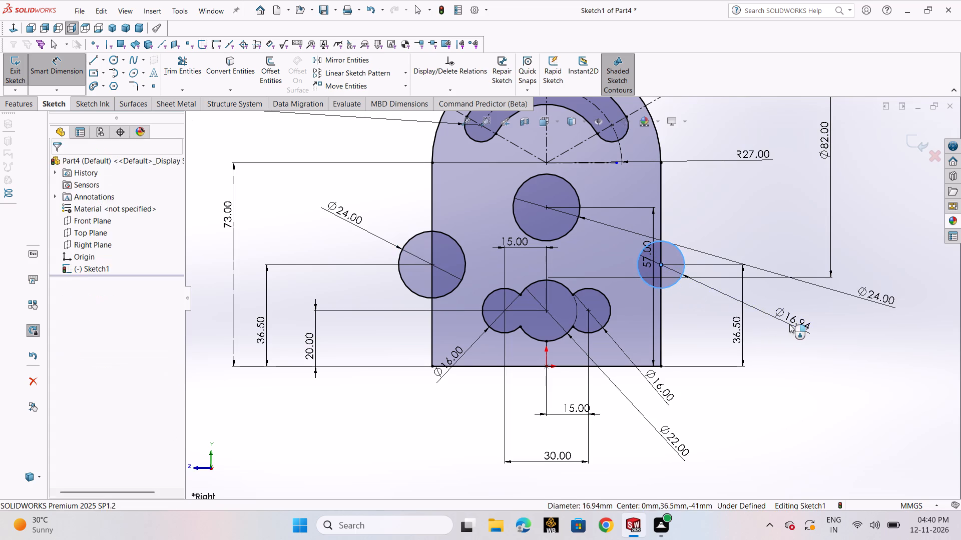
{"action": "type", "text": "24"}
{"action": "key", "text": "Return"}
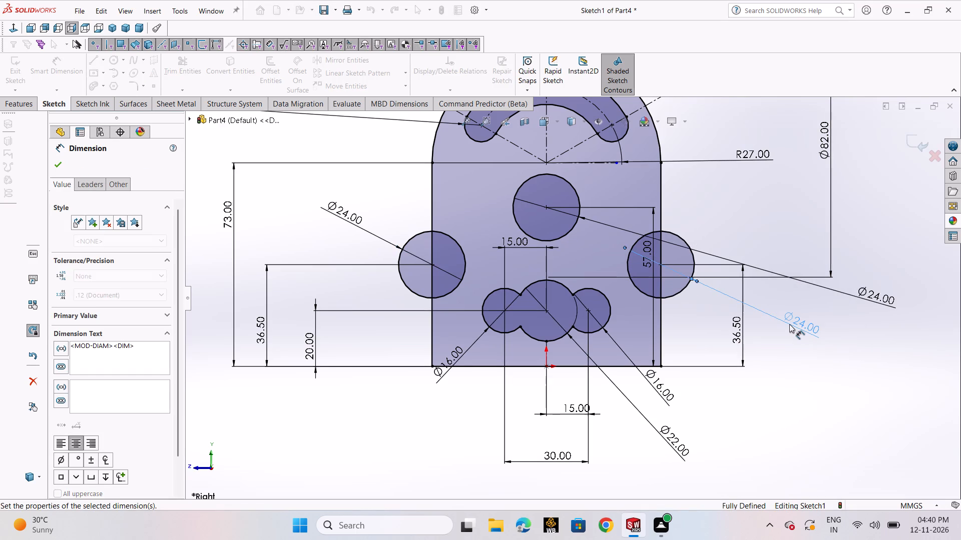
{"action": "left_click", "coordinate": [53, 163]}
Trim both side circles' outer arcs and the side-line segments inside them to leave semicircular edge notches, and exit the sketch.
{"action": "left_click", "coordinate": [180, 65]}
{"action": "left_click_drag", "start_coordinate": [381, 241], "coordinate": [440, 254]}
{"action": "left_click_drag", "start_coordinate": [706, 237], "coordinate": [647, 264]}
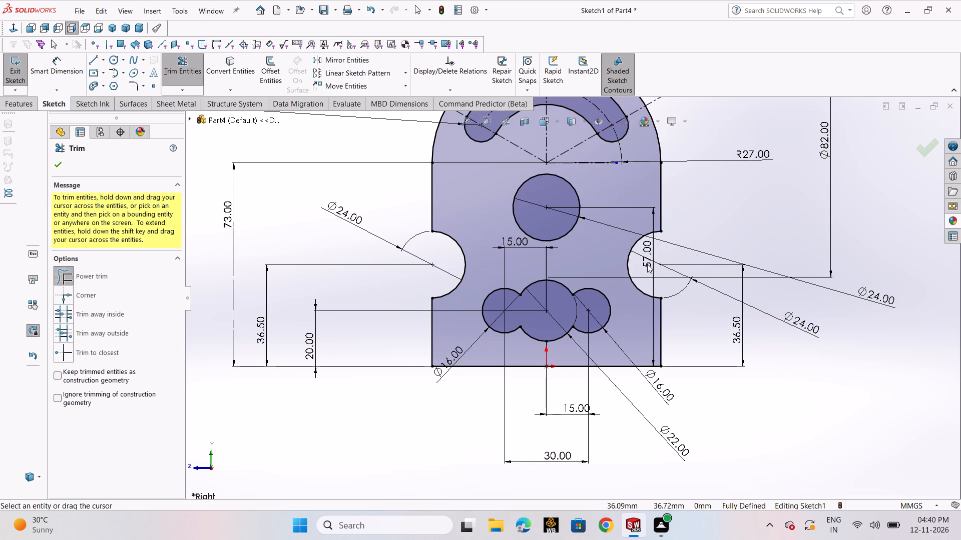
{"action": "scroll", "coordinate": [734, 229], "scroll_direction": "up", "scroll_amount": 3}
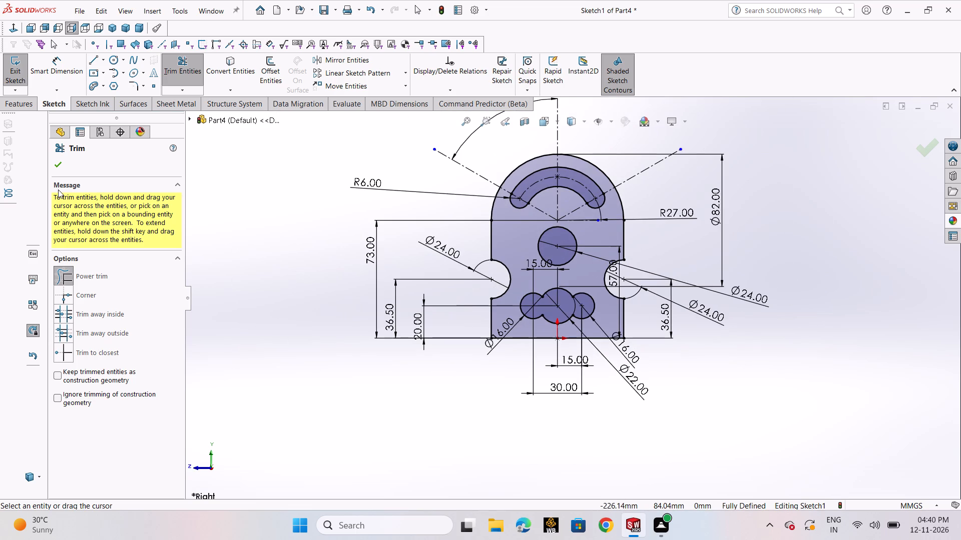
{"action": "left_click", "coordinate": [61, 164]}
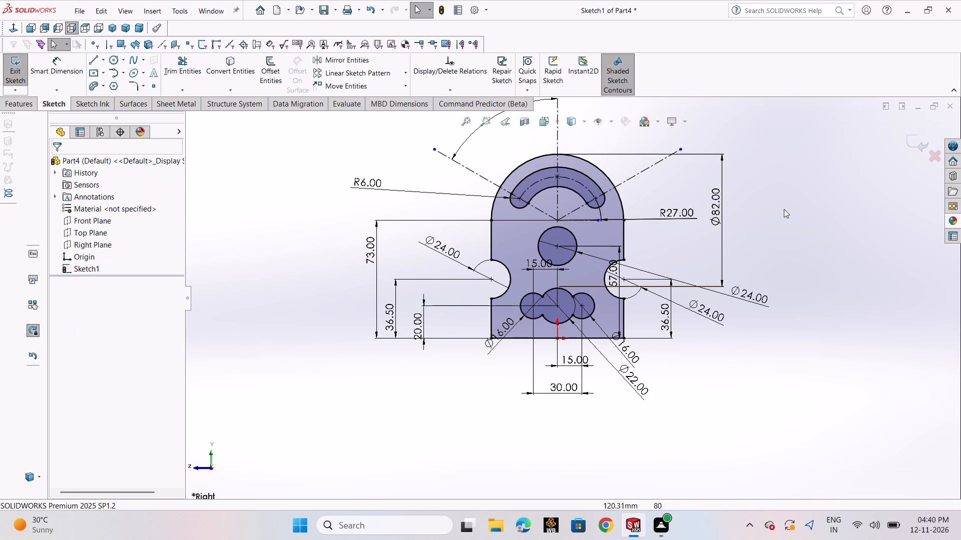
{"action": "left_click", "coordinate": [917, 137]}
Extrude the plate sketch as a blind boss 20 mm deep.
{"action": "scroll", "coordinate": [835, 217], "scroll_direction": "up", "scroll_amount": 1}
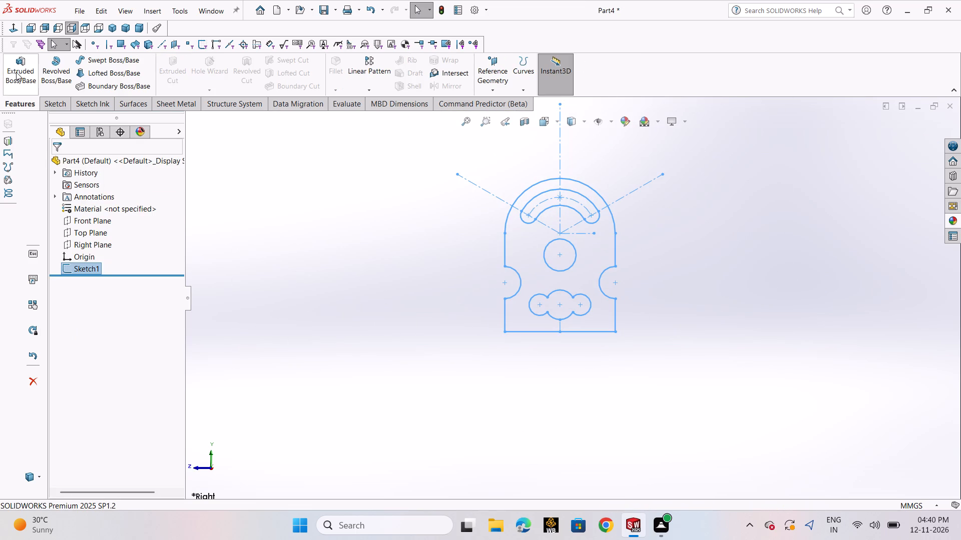
{"action": "left_click", "coordinate": [16, 72]}
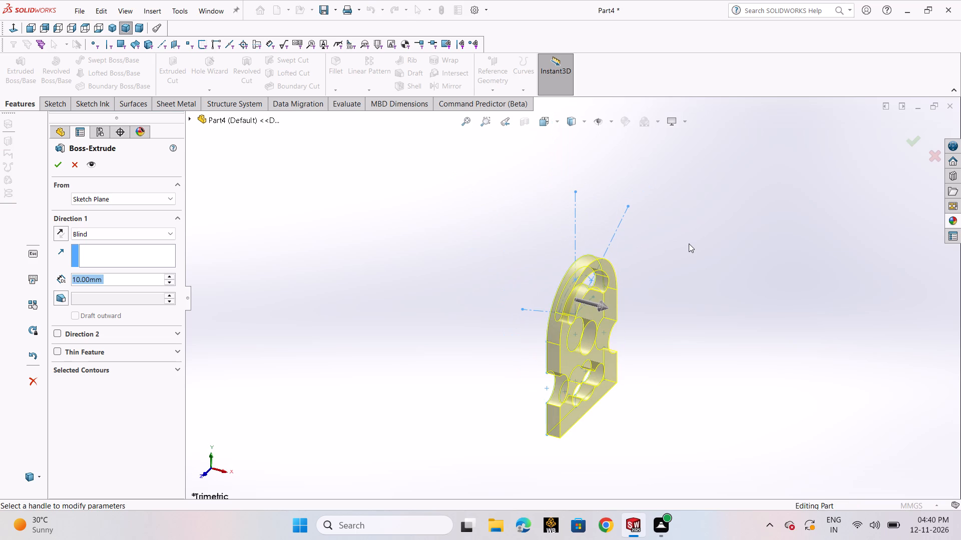
{"action": "type", "text": "20"}
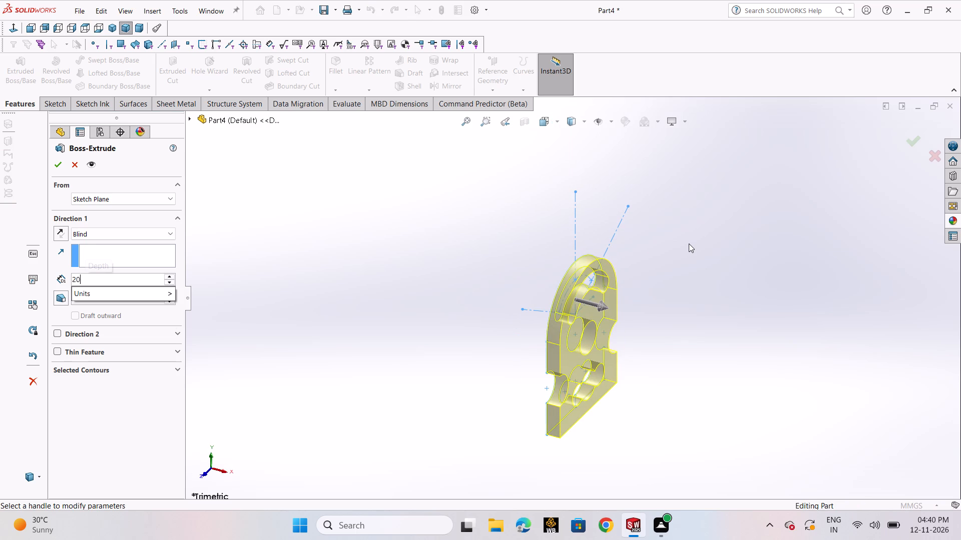
{"action": "key", "text": "Return"}
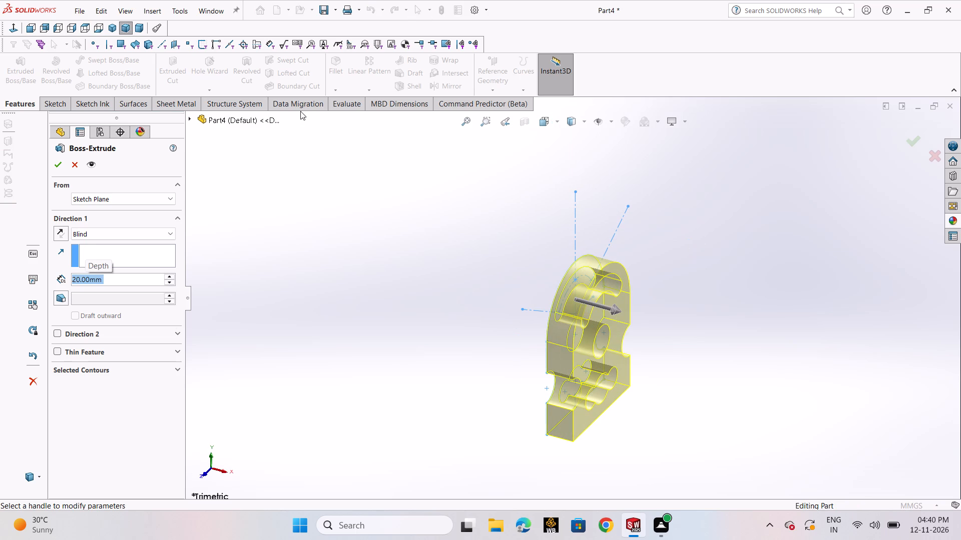
{"action": "left_click", "coordinate": [54, 167]}
{"action": "left_click", "coordinate": [293, 284]}
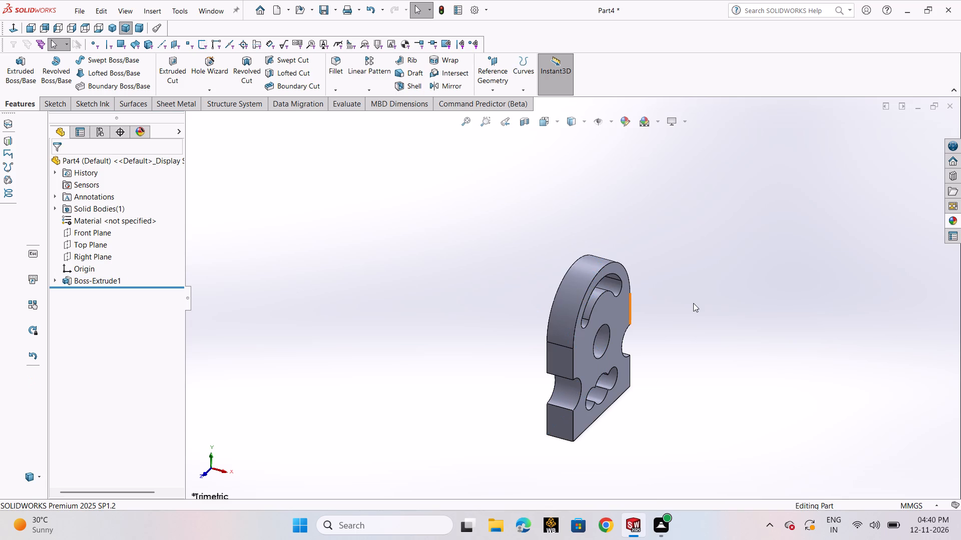
Chamfer the central 24 mm hole's edges on both faces of the plate by 1.5 mm at 45 degrees.
{"action": "middle_click_drag", "start_coordinate": [694, 303], "coordinate": [665, 290]}
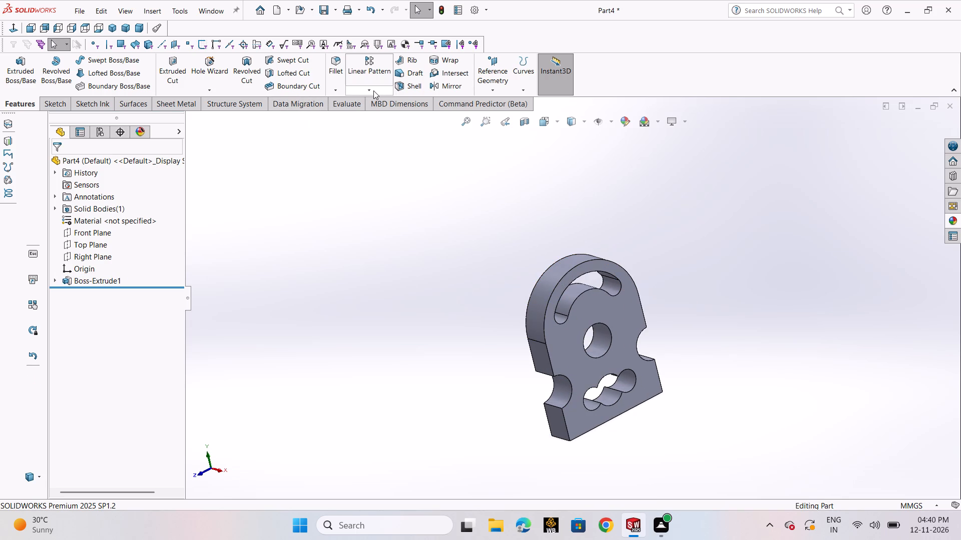
{"action": "left_click", "coordinate": [340, 90]}
{"action": "left_click", "coordinate": [348, 112]}
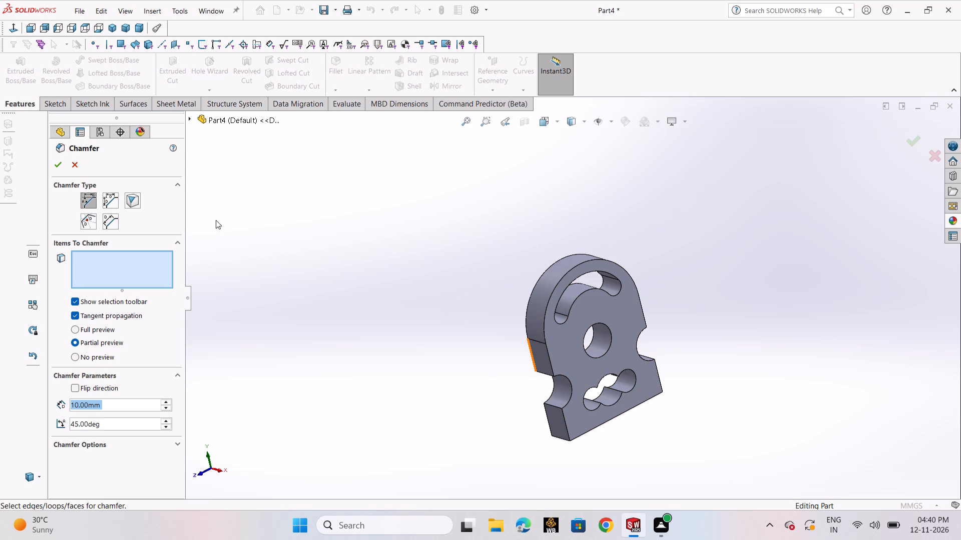
{"action": "scroll", "coordinate": [702, 378], "scroll_direction": "down", "scroll_amount": 4}
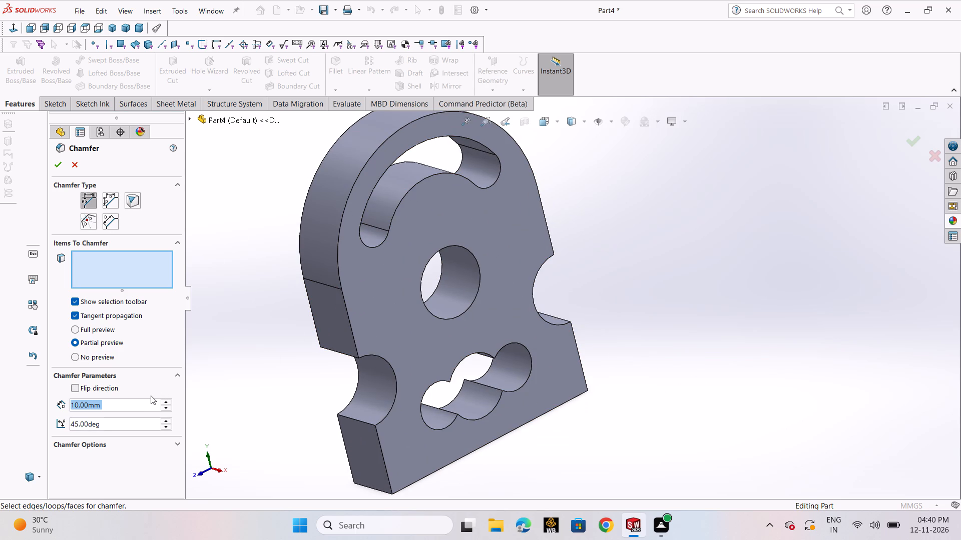
{"action": "type", "text": "1.5"}
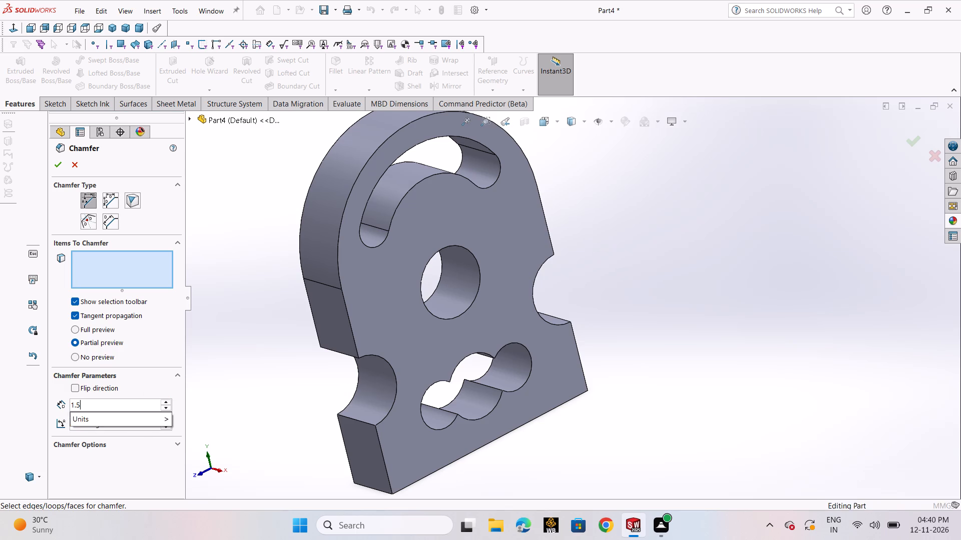
{"action": "key", "text": "Return"}
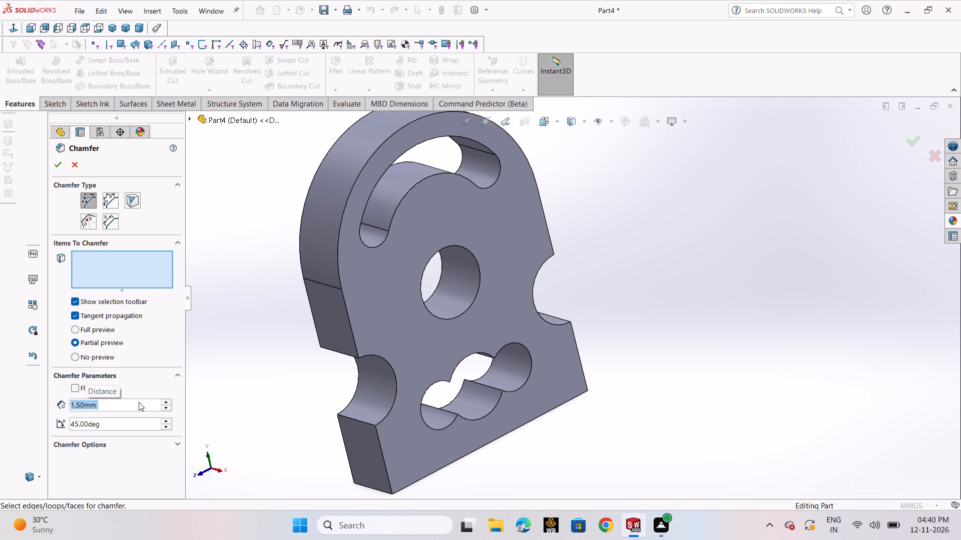
{"action": "left_click", "coordinate": [468, 309]}
{"action": "middle_click_drag", "start_coordinate": [637, 268], "coordinate": [735, 308]}
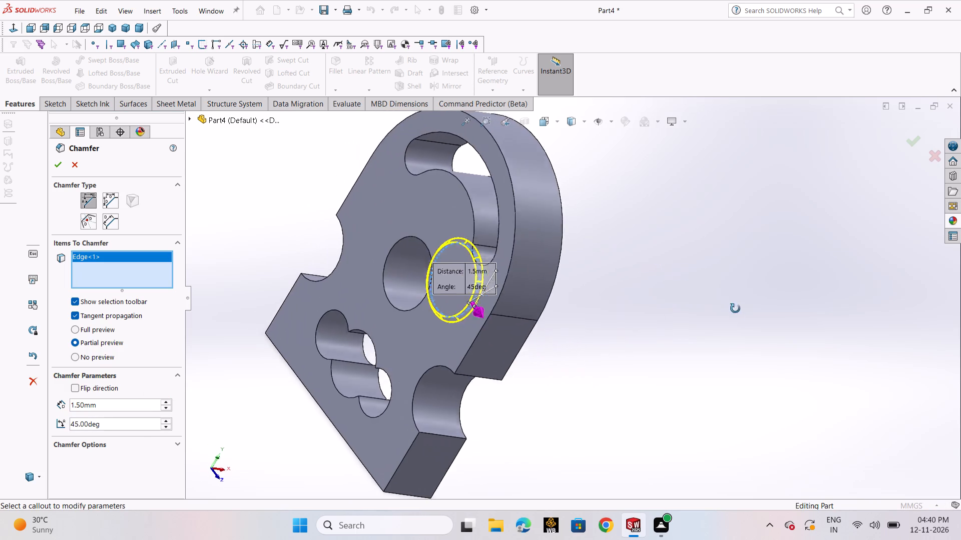
{"action": "middle_click_drag", "start_coordinate": [735, 308], "coordinate": [741, 318]}
{"action": "left_click", "coordinate": [385, 295]}
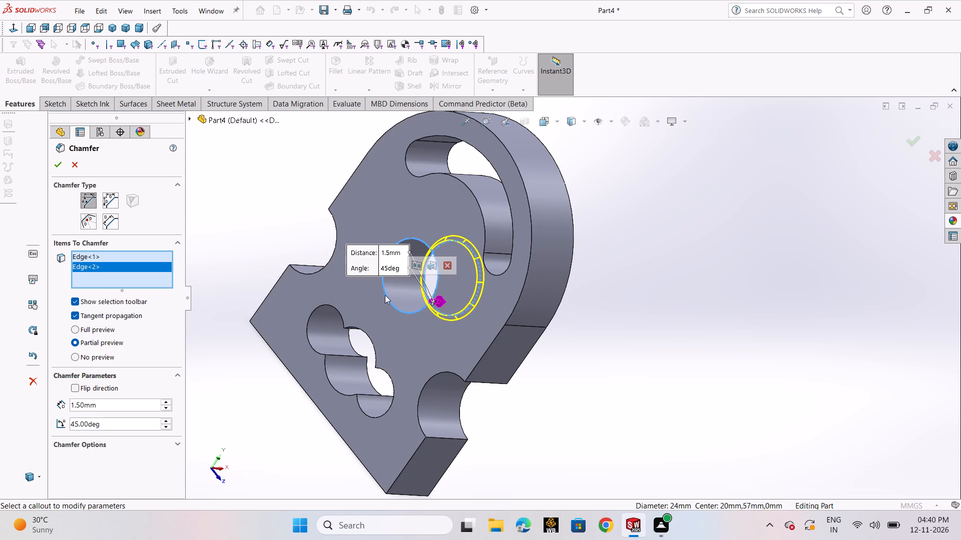
{"action": "left_click", "coordinate": [58, 165]}
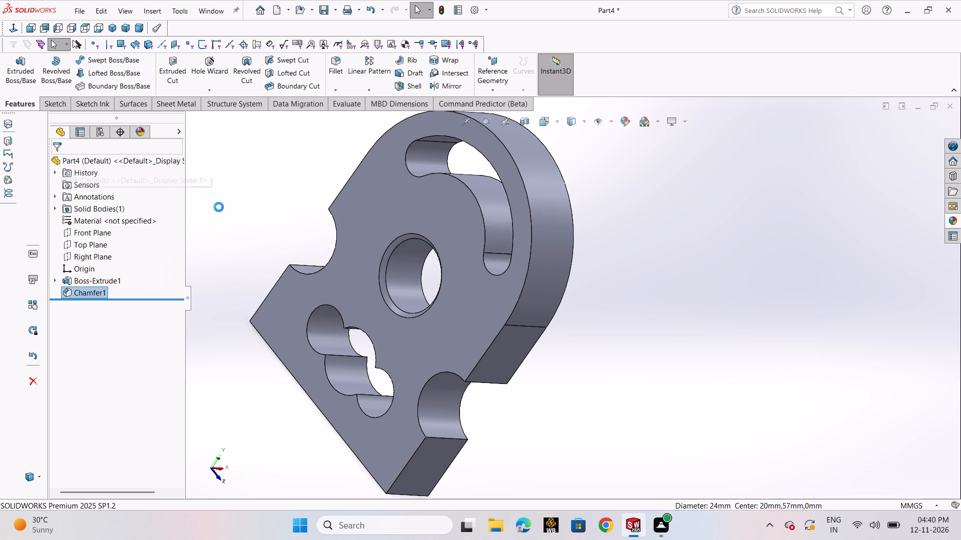
{"action": "left_click", "coordinate": [690, 272]}
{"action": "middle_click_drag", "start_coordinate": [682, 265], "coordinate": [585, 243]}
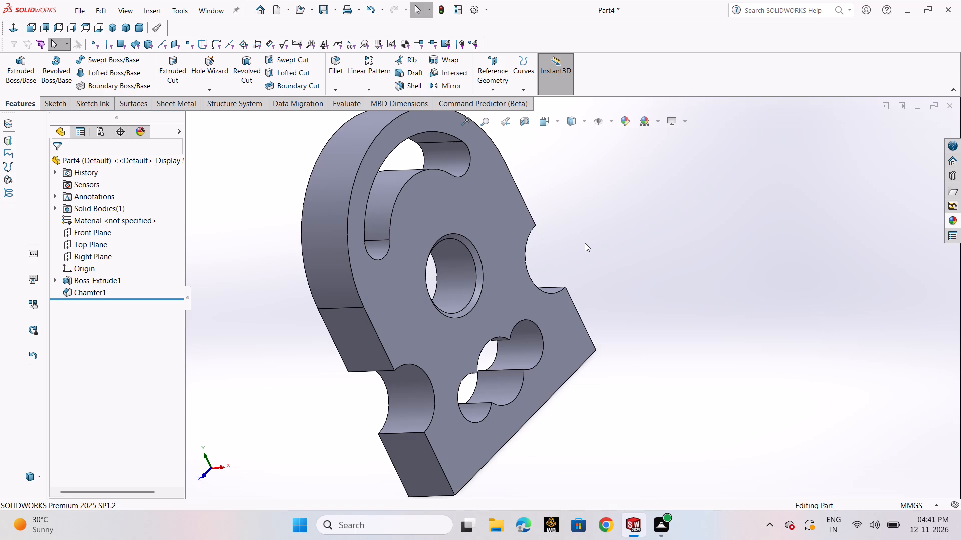
Recolour the whole part in a medium light blue, fine-tuning the shade between blue and cyan on the colour spectrum.
{"action": "key", "text": "ctrl+7"}
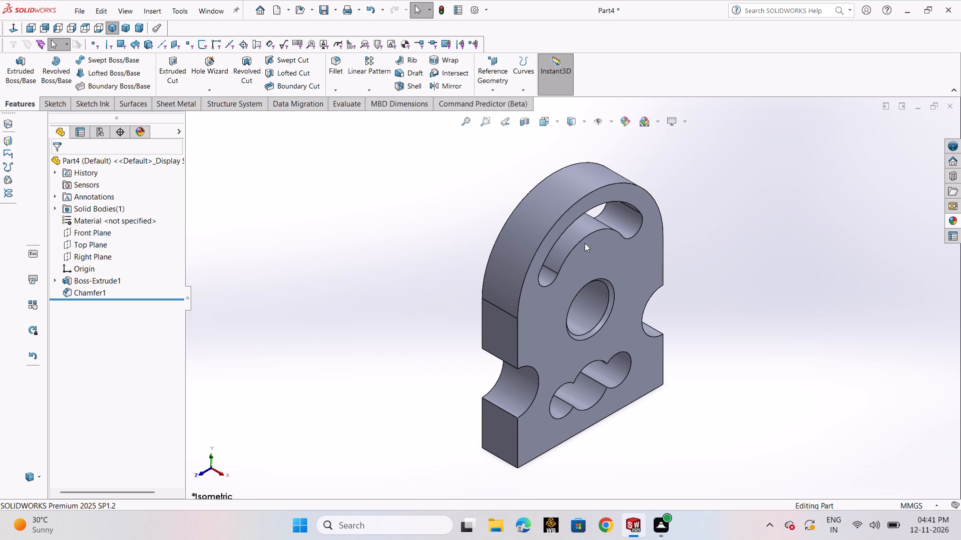
{"action": "left_click", "coordinate": [558, 123]}
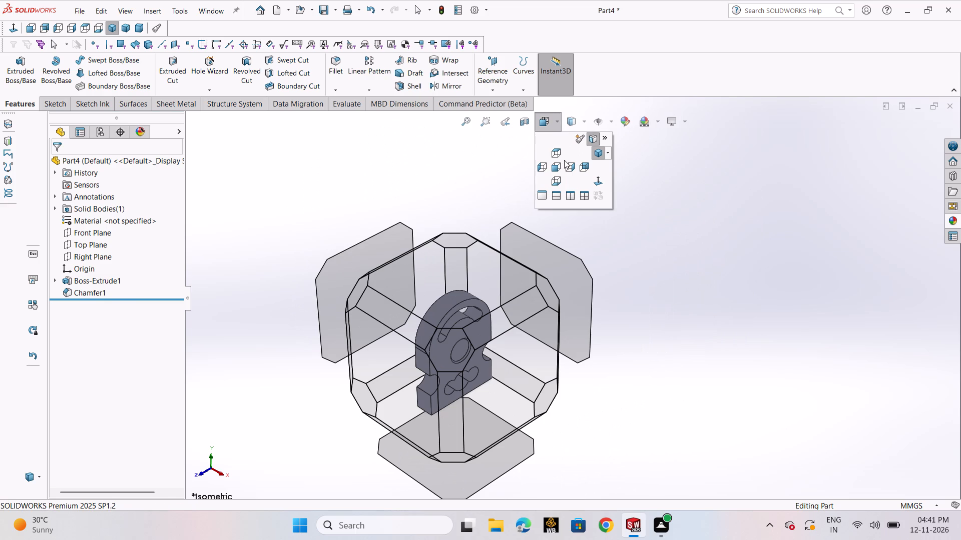
{"action": "left_click", "coordinate": [622, 117]}
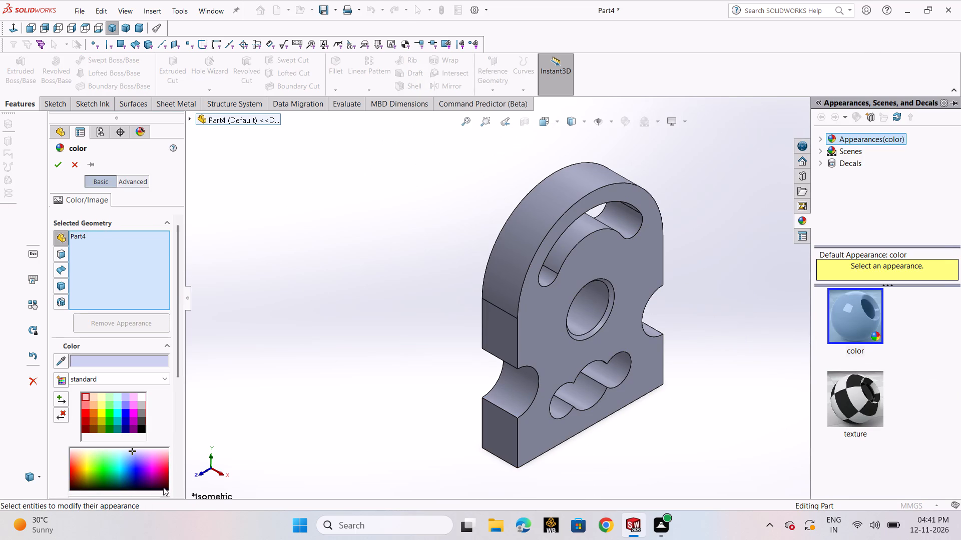
{"action": "left_click", "coordinate": [125, 413]}
{"action": "left_click", "coordinate": [126, 405]}
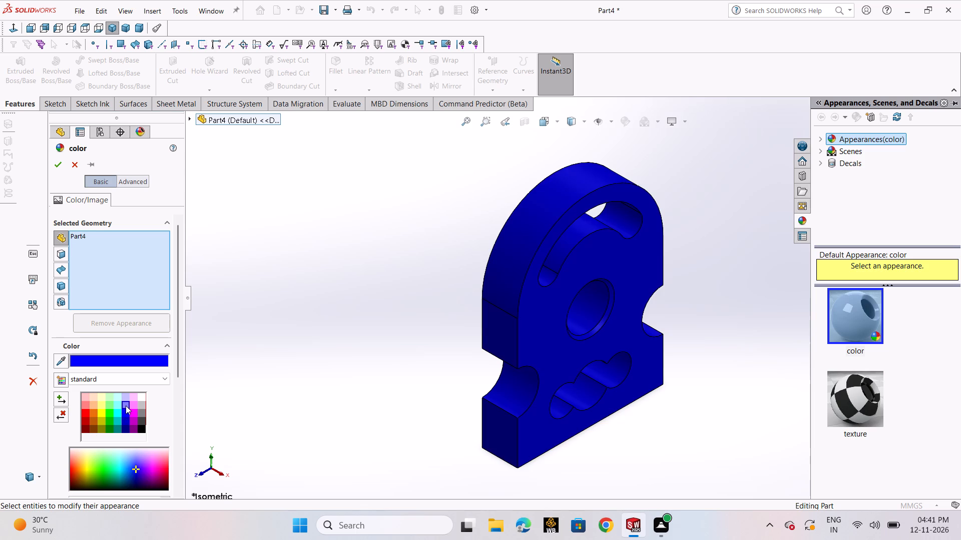
{"action": "left_click", "coordinate": [126, 401]}
{"action": "left_click", "coordinate": [118, 407]}
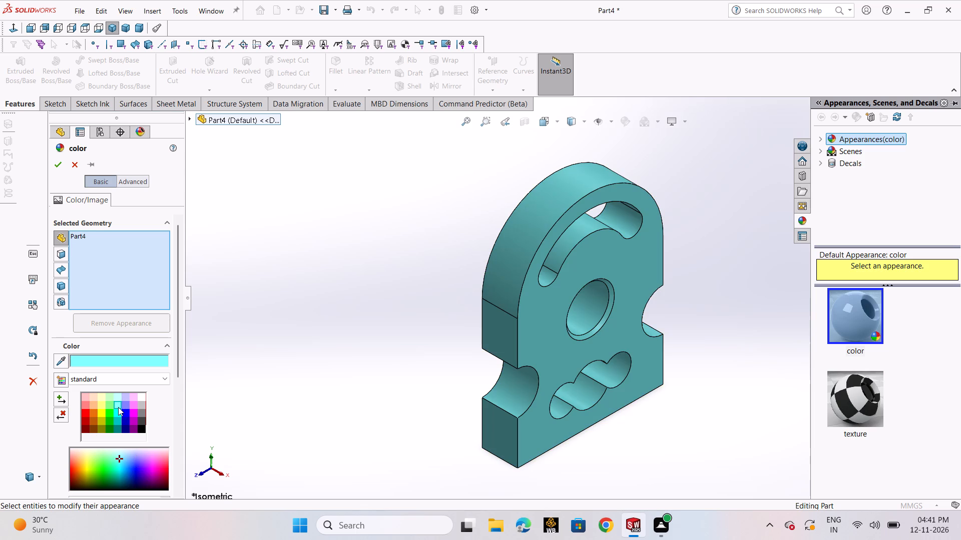
{"action": "left_click", "coordinate": [118, 403]}
{"action": "left_click_drag", "start_coordinate": [118, 398], "coordinate": [123, 412]}
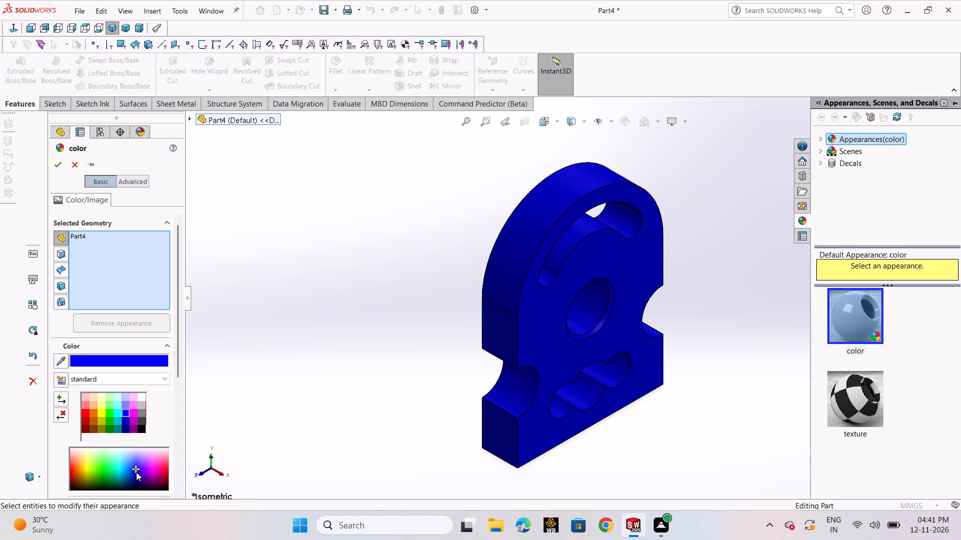
{"action": "left_click_drag", "start_coordinate": [134, 466], "coordinate": [129, 463]}
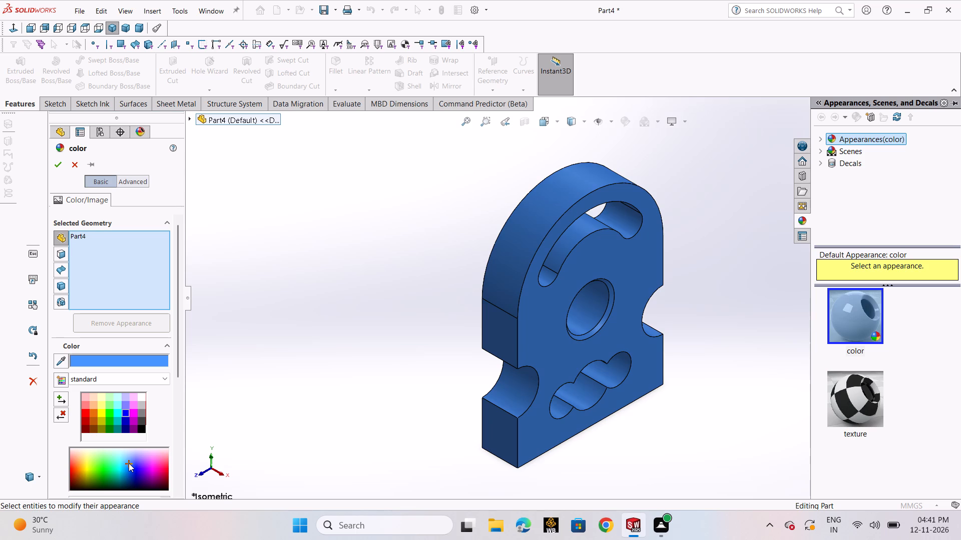
{"action": "left_click_drag", "start_coordinate": [129, 463], "coordinate": [128, 461]}
{"action": "left_click", "coordinate": [56, 158]}
{"action": "left_click", "coordinate": [287, 252]}
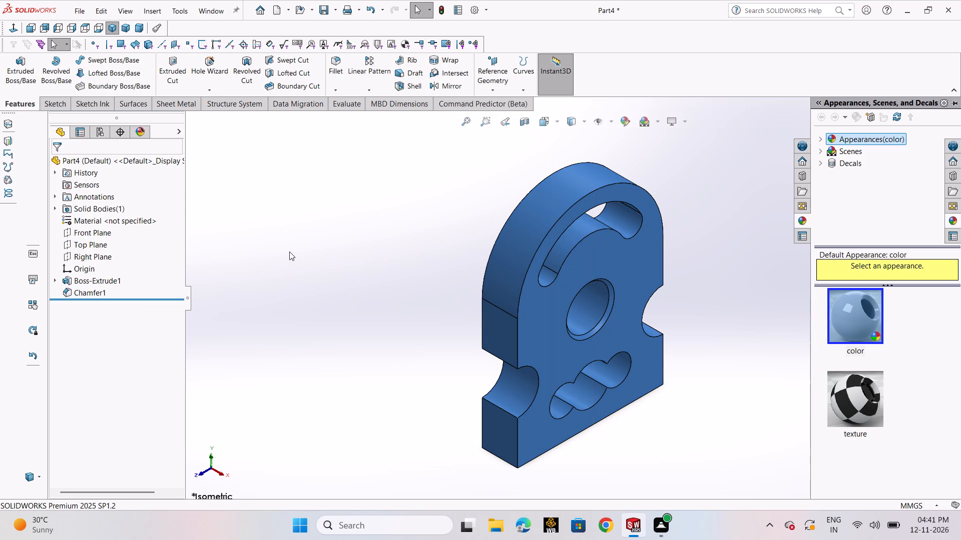
Try out backdrop scenes including Plain White, Soft Spotlight and Rooftop, and apply the 3 Point Faded scene.
{"action": "left_click", "coordinate": [652, 121]}
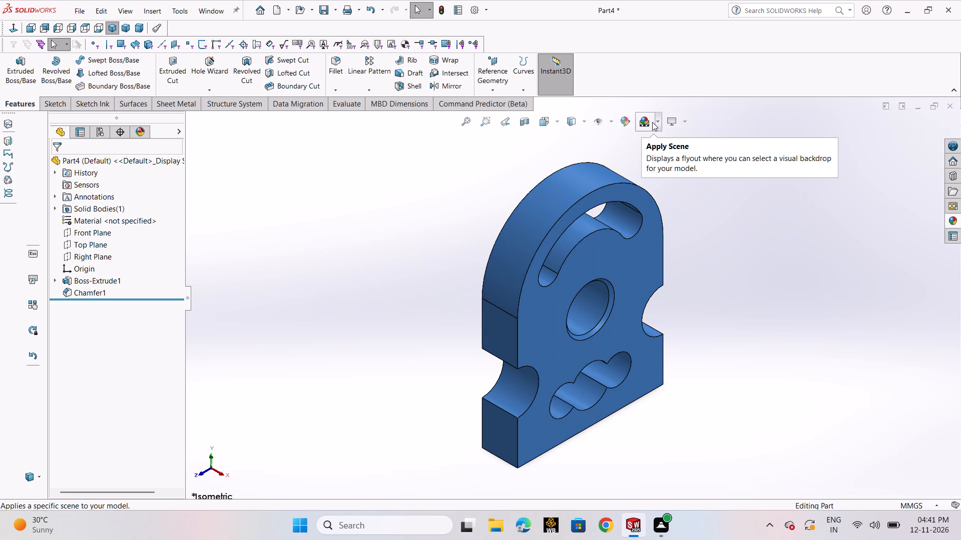
{"action": "left_click", "coordinate": [647, 121]}
{"action": "left_click", "coordinate": [647, 121]}
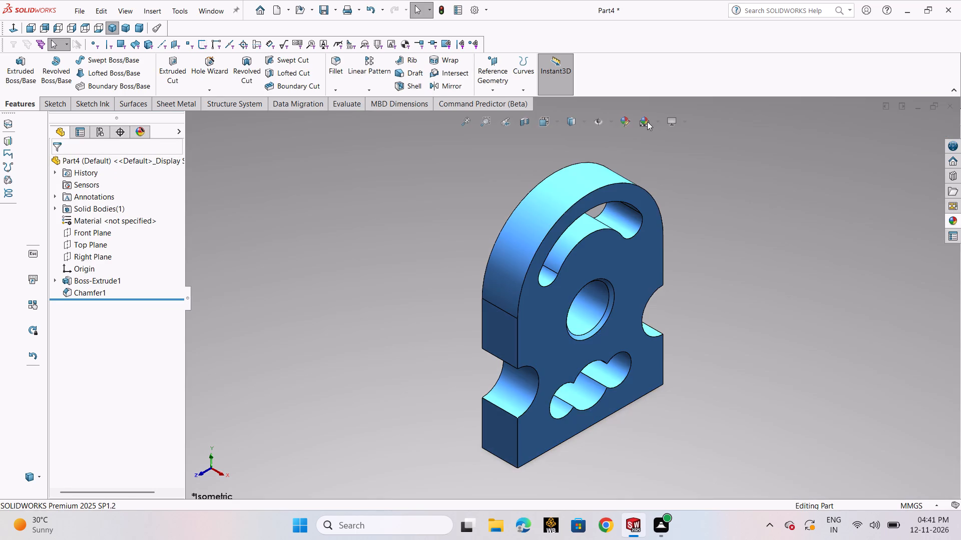
{"action": "left_click", "coordinate": [647, 121]}
{"action": "left_click", "coordinate": [647, 125]}
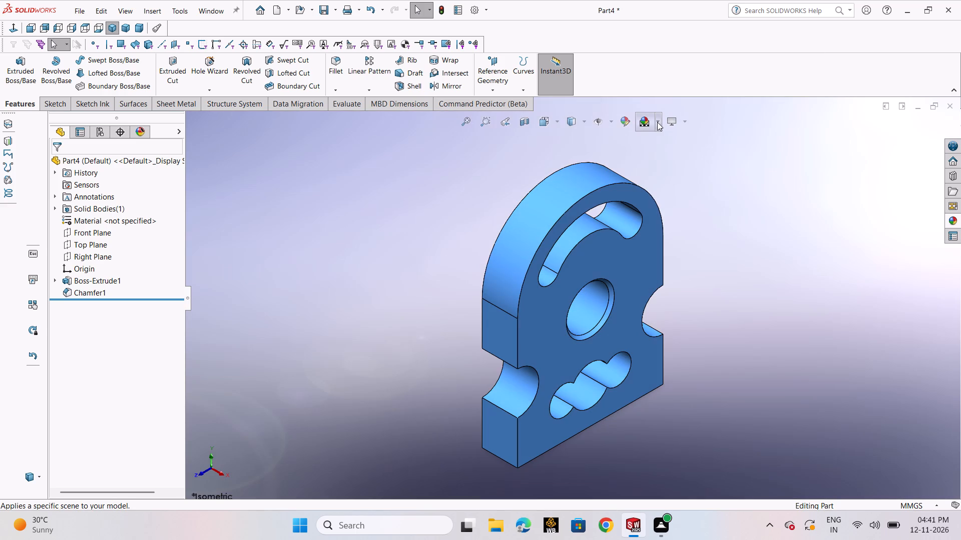
{"action": "left_click", "coordinate": [657, 122]}
{"action": "left_click", "coordinate": [661, 148]}
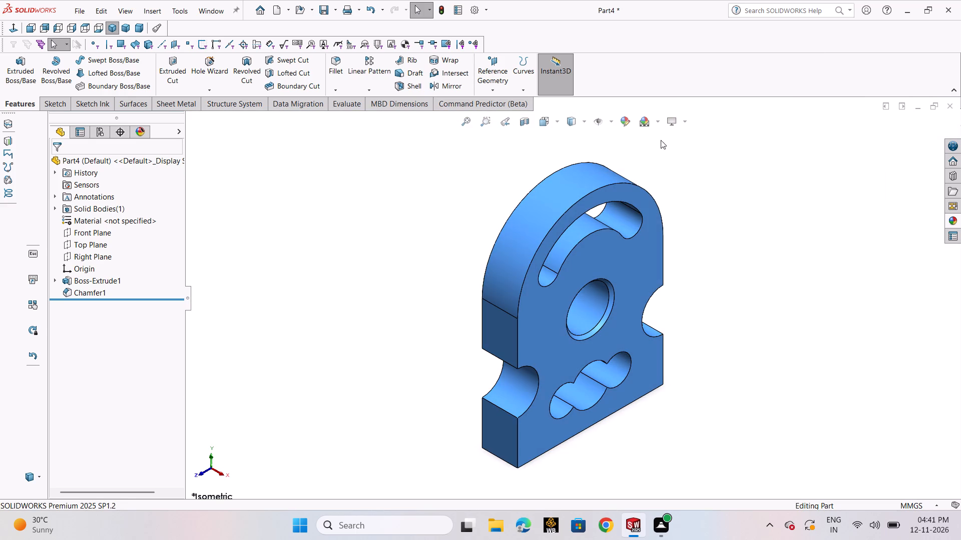
{"action": "left_click", "coordinate": [658, 125]}
{"action": "left_click", "coordinate": [663, 176]}
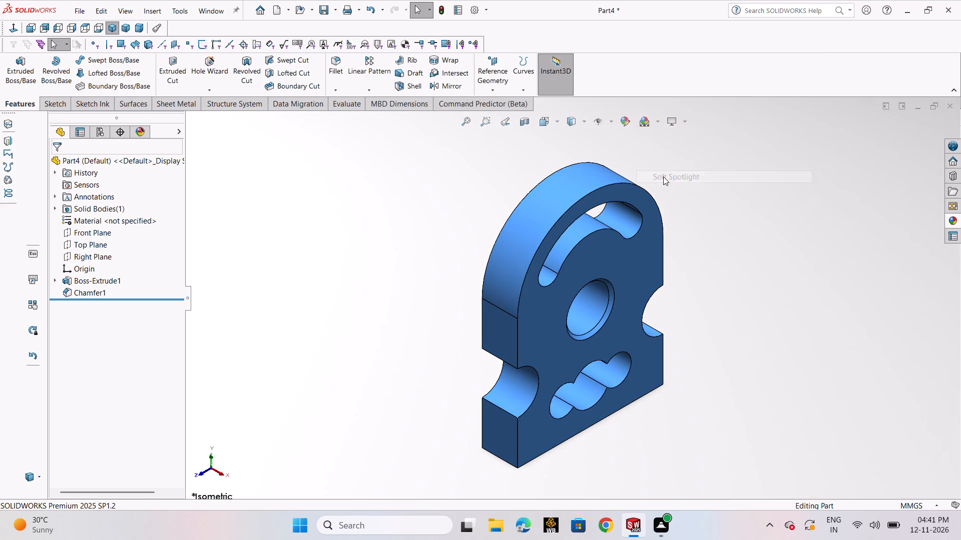
{"action": "left_click", "coordinate": [653, 119]}
{"action": "left_click", "coordinate": [656, 122]}
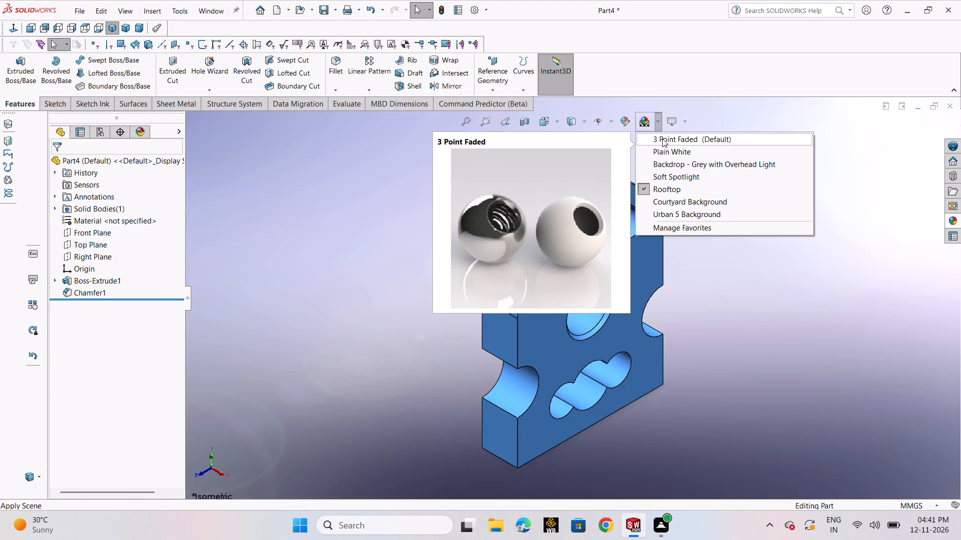
{"action": "left_click", "coordinate": [662, 138]}
{"action": "left_click", "coordinate": [660, 126]}
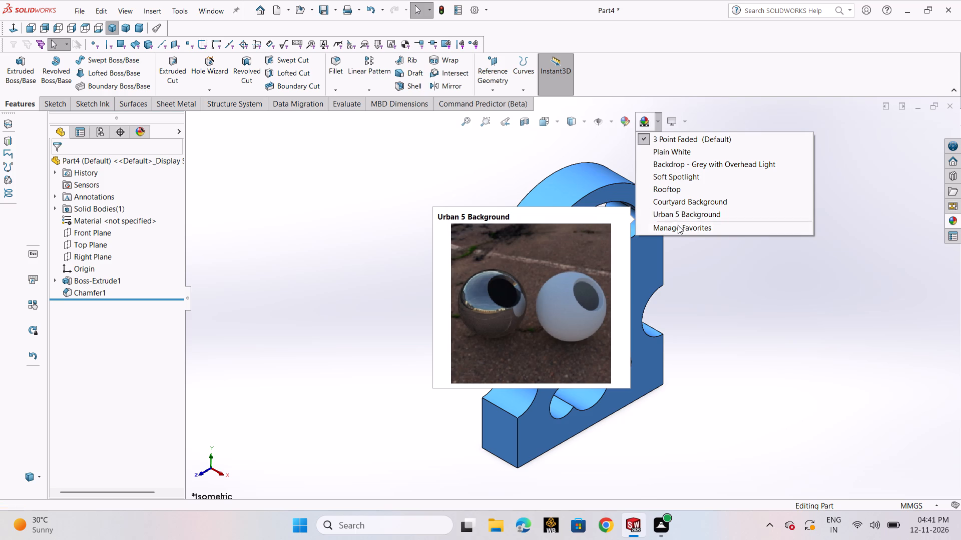
{"action": "left_click", "coordinate": [709, 278]}
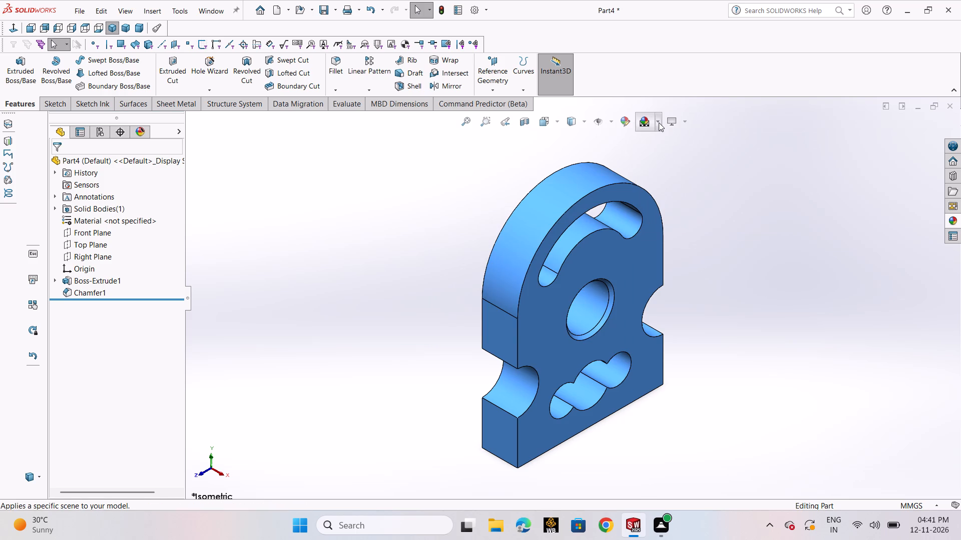
{"action": "left_click", "coordinate": [659, 122]}
{"action": "left_click", "coordinate": [659, 122]}
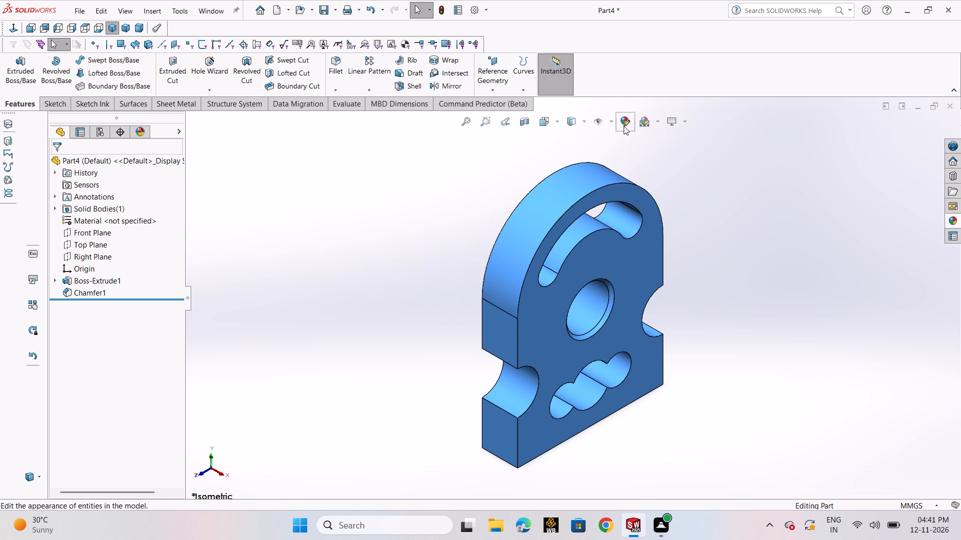
Open the part's appearance for editing and look through the Decals, Scenes and Design Library content.
{"action": "left_click", "coordinate": [624, 126]}
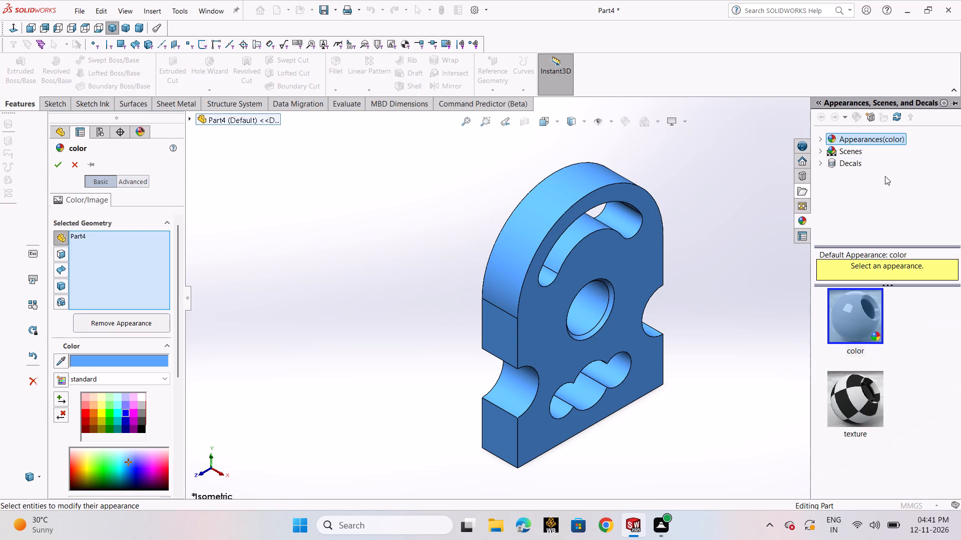
{"action": "left_click", "coordinate": [830, 162]}
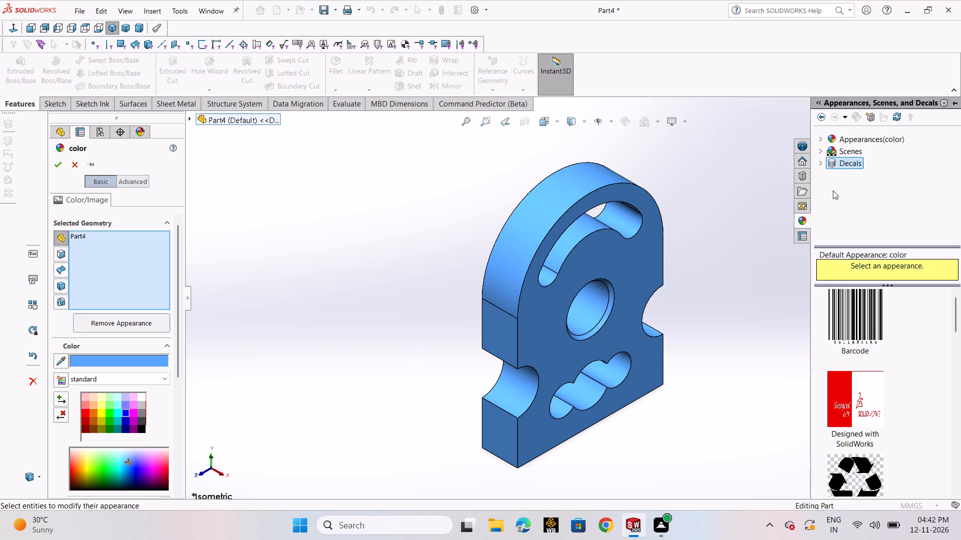
{"action": "left_click", "coordinate": [825, 150]}
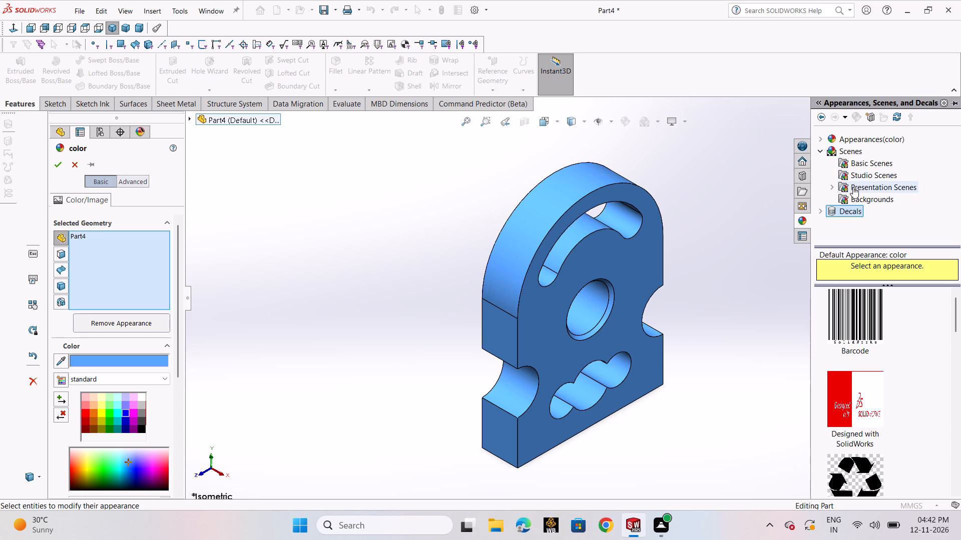
{"action": "left_click", "coordinate": [804, 173]}
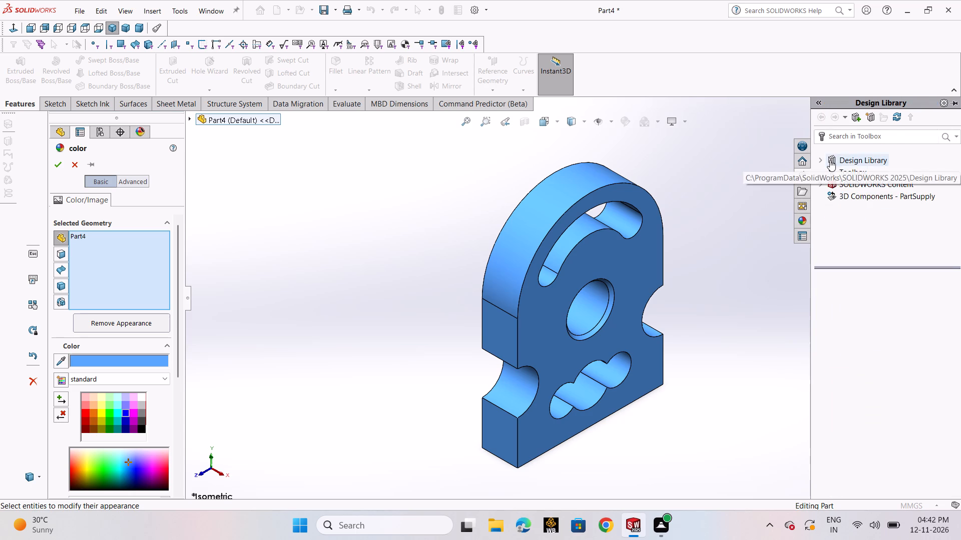
{"action": "left_click", "coordinate": [830, 160]}
{"action": "left_click", "coordinate": [830, 159]}
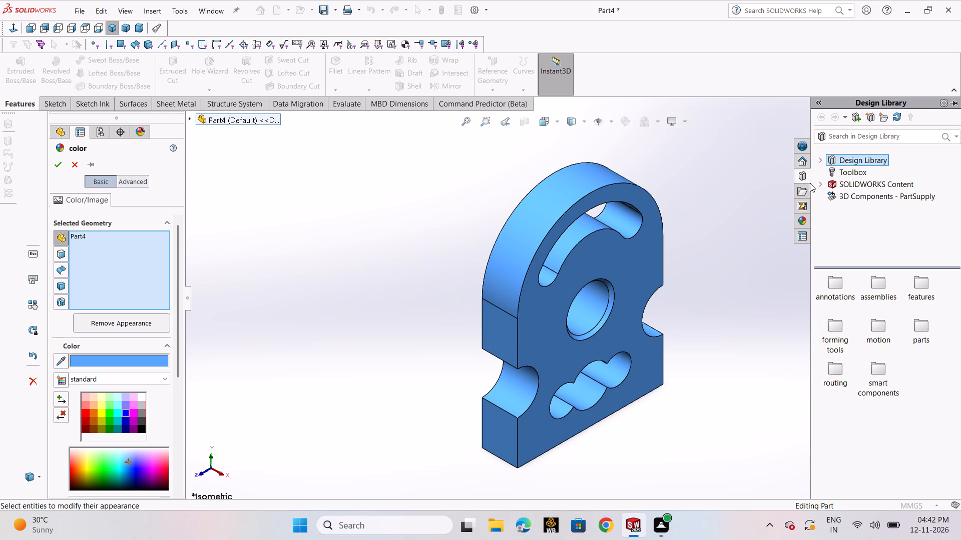
Browse the Plastic appearances, looking at the Mesh and Patterned categories.
{"action": "left_click", "coordinate": [804, 219]}
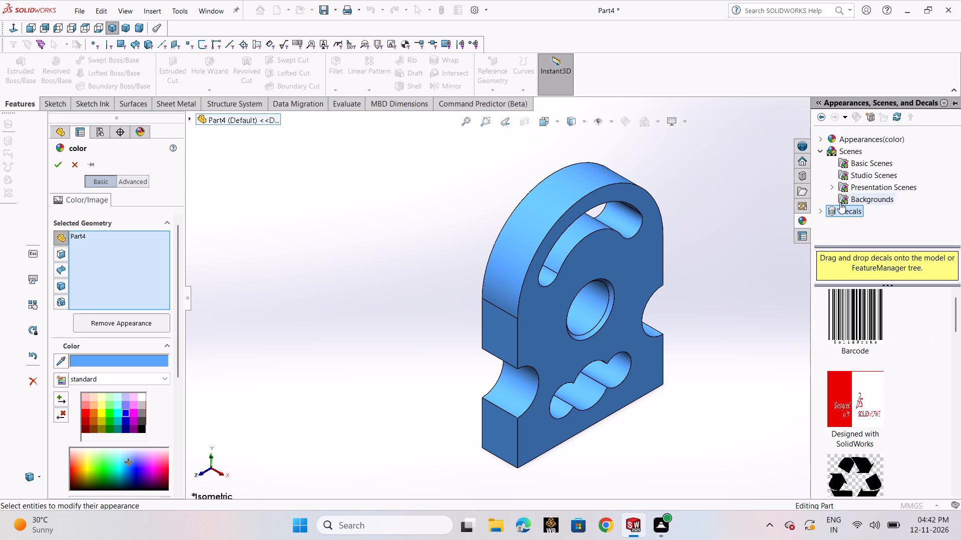
{"action": "left_click", "coordinate": [823, 140]}
{"action": "left_click", "coordinate": [831, 151]}
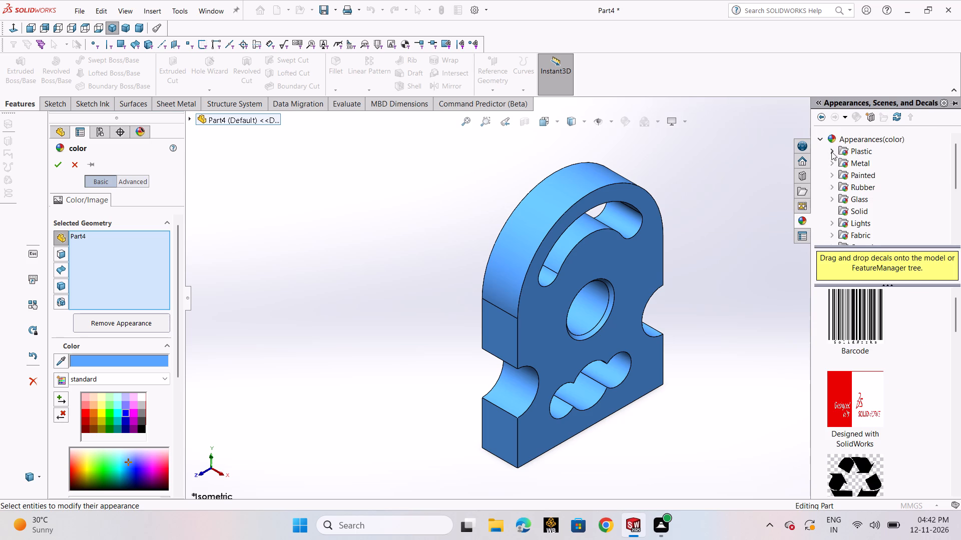
{"action": "scroll", "coordinate": [873, 232], "scroll_direction": "down", "scroll_amount": 2}
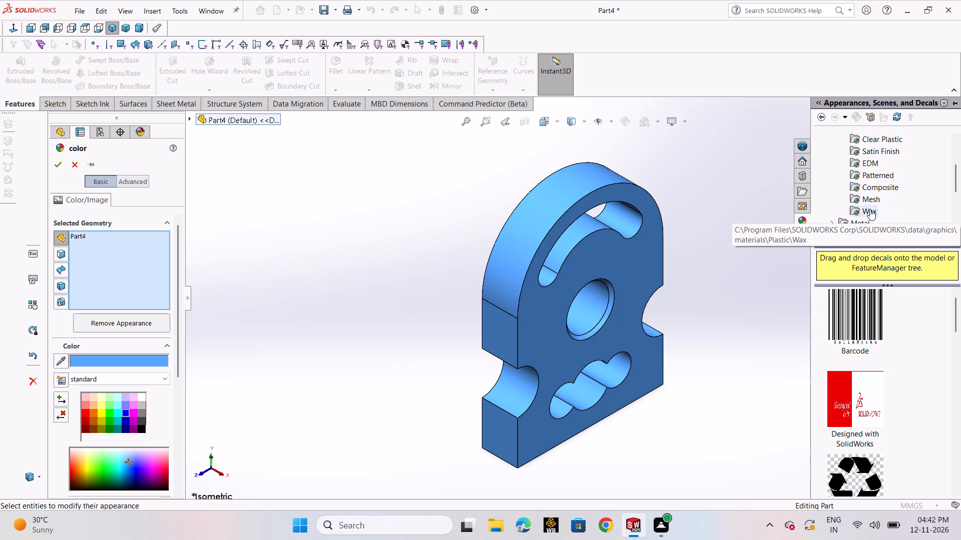
{"action": "left_click", "coordinate": [870, 202]}
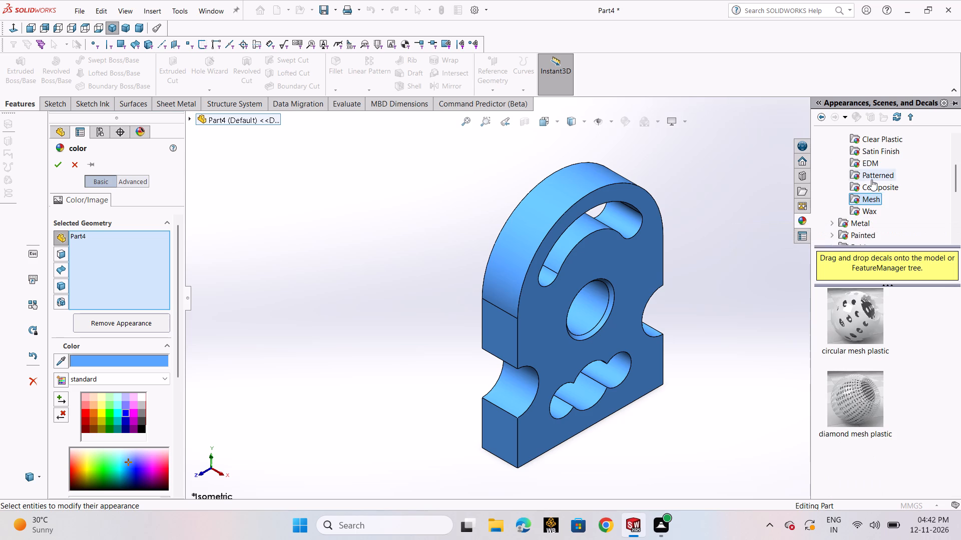
{"action": "left_click", "coordinate": [871, 179]}
{"action": "scroll", "coordinate": [870, 219], "scroll_direction": "down", "scroll_amount": 9}
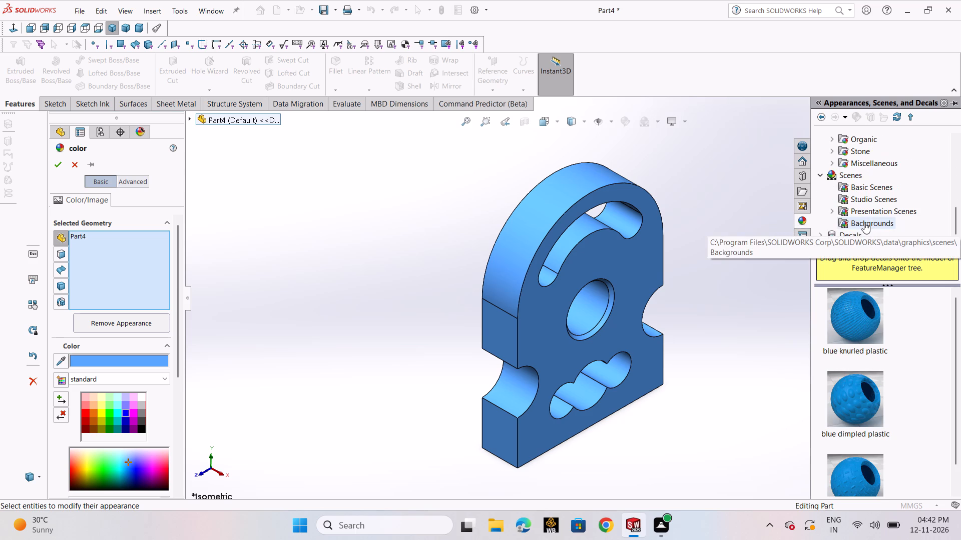
{"action": "scroll", "coordinate": [853, 222], "scroll_direction": "up", "scroll_amount": 2}
{"action": "left_click", "coordinate": [807, 193]}
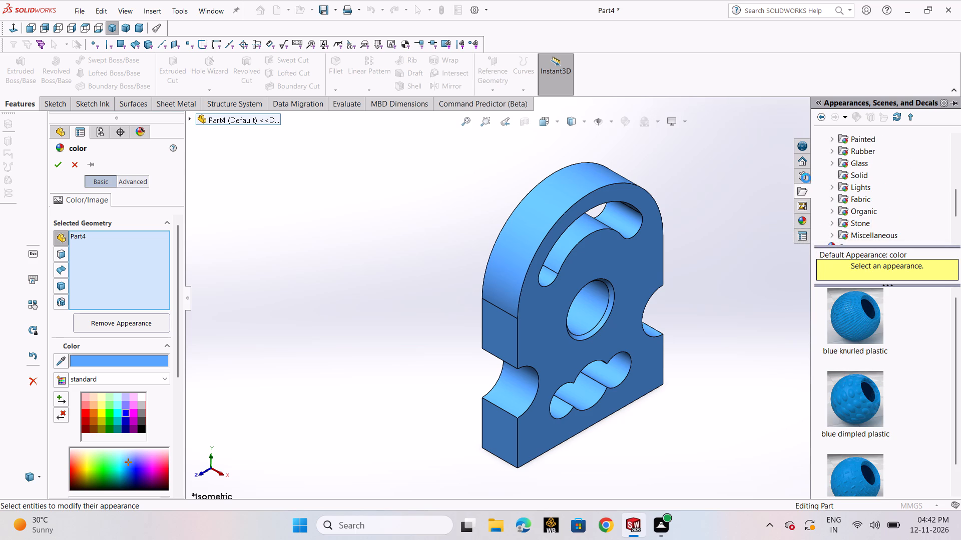
{"action": "left_click", "coordinate": [805, 219]}
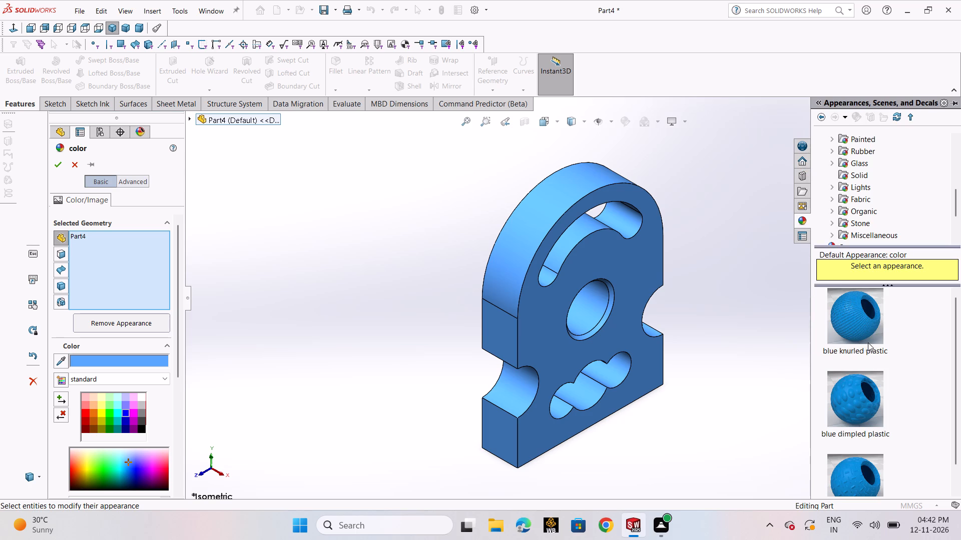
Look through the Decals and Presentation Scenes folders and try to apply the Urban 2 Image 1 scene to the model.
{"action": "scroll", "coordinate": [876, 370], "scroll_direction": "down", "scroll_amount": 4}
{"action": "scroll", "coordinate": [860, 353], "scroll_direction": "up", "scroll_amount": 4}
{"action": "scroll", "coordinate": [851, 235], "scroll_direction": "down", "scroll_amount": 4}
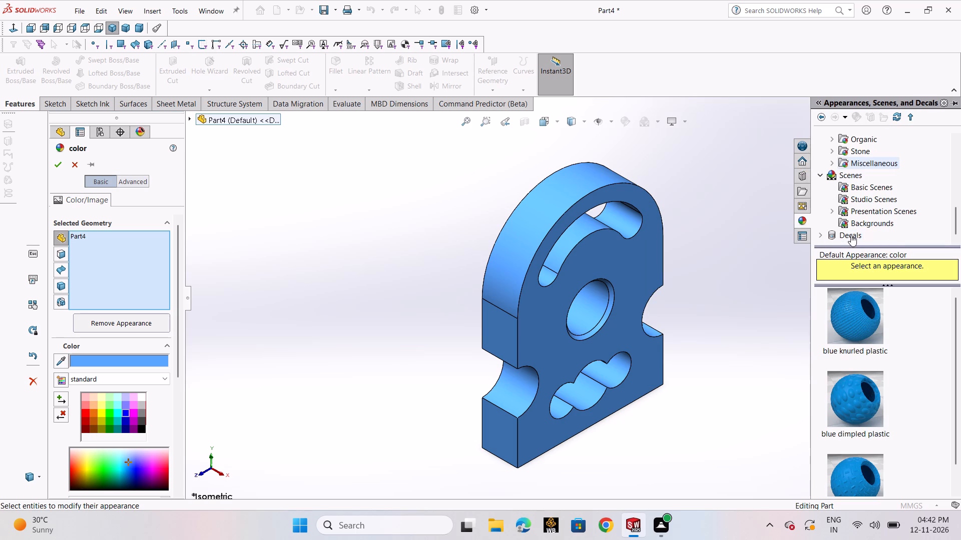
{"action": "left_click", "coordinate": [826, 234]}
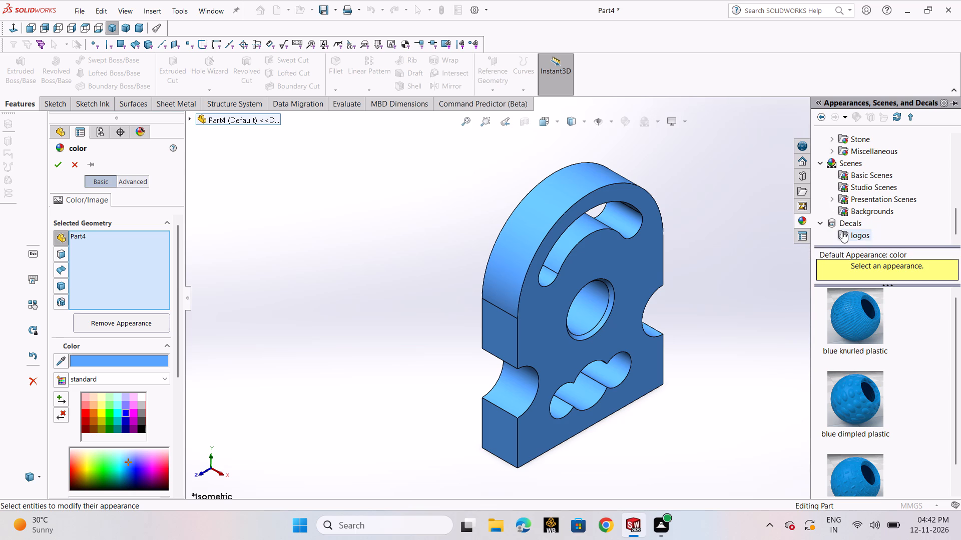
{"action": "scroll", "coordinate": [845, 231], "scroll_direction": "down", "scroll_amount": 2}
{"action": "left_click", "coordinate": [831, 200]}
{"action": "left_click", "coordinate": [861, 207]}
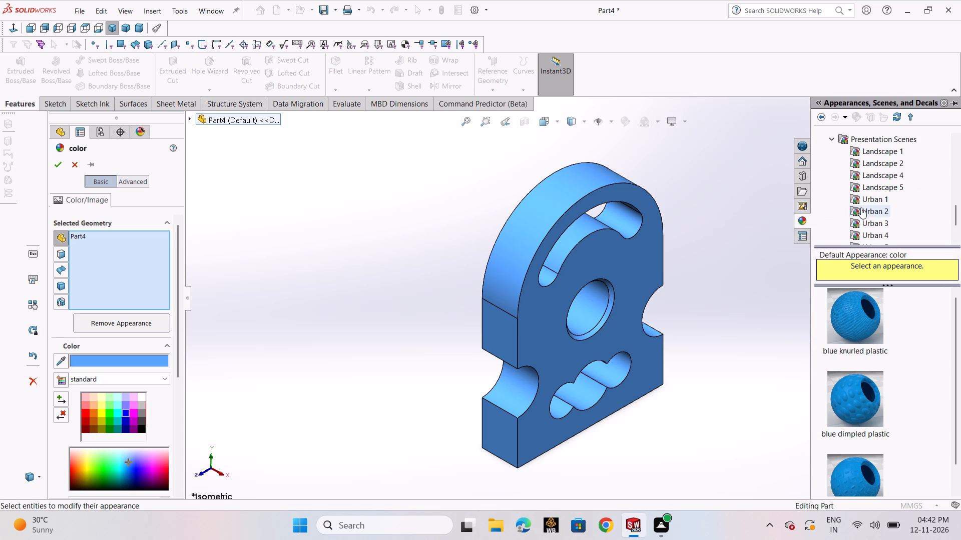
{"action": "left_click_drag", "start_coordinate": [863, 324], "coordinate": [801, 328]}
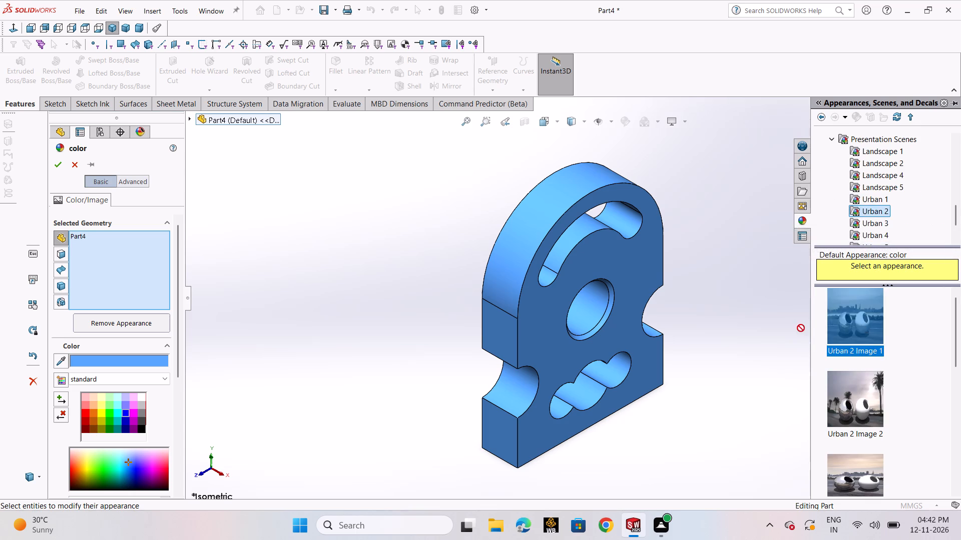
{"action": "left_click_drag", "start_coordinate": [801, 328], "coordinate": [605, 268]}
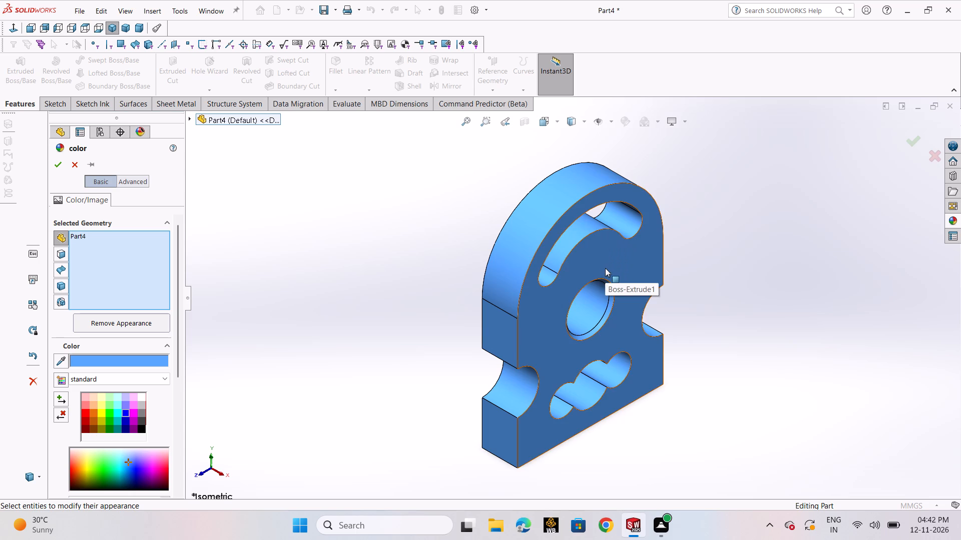
Set the appearance's display state scope to Specify display state.
{"action": "scroll", "coordinate": [174, 401], "scroll_direction": "down", "scroll_amount": 5}
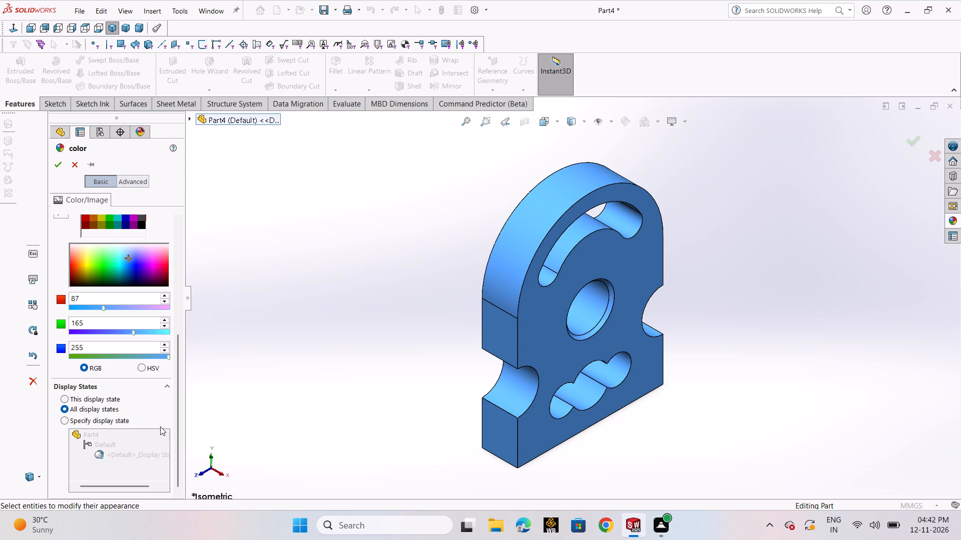
{"action": "left_click", "coordinate": [113, 400]}
{"action": "left_click", "coordinate": [113, 419]}
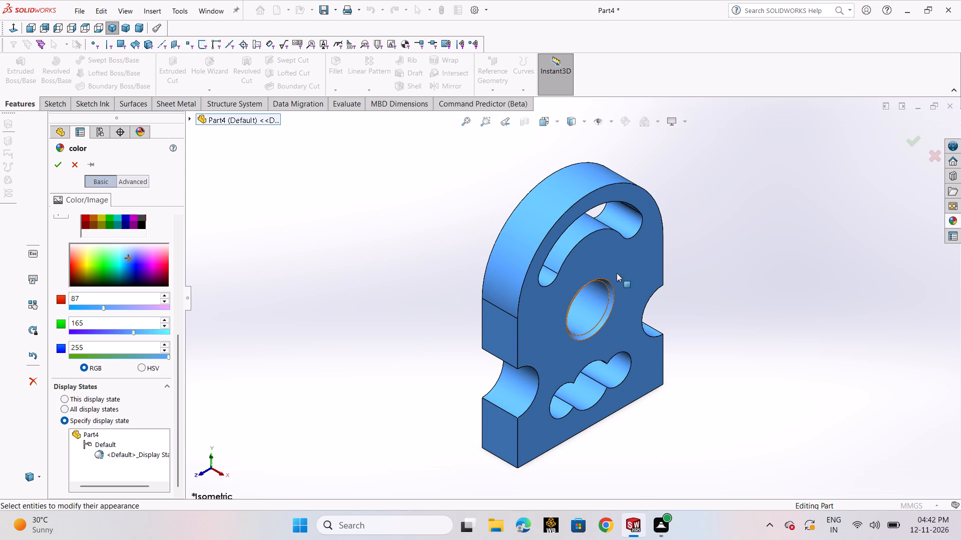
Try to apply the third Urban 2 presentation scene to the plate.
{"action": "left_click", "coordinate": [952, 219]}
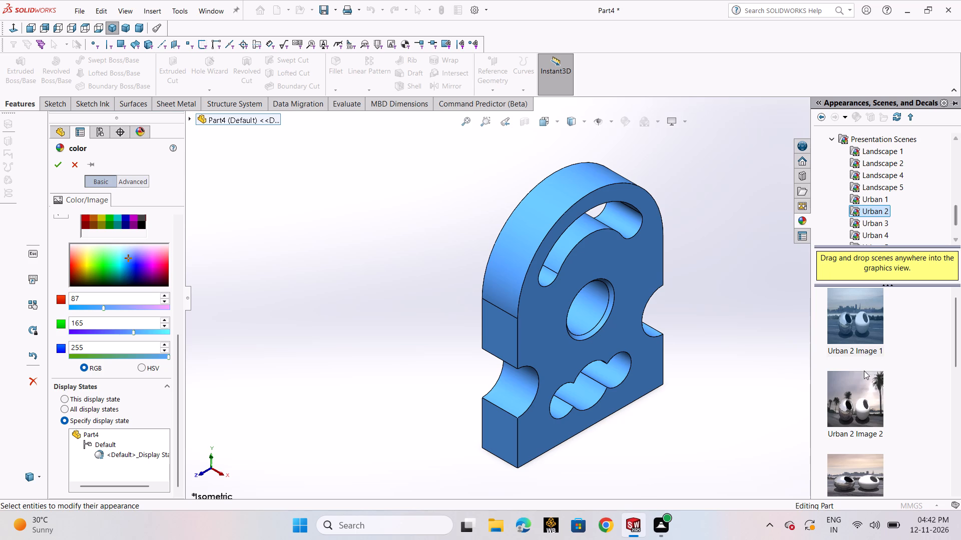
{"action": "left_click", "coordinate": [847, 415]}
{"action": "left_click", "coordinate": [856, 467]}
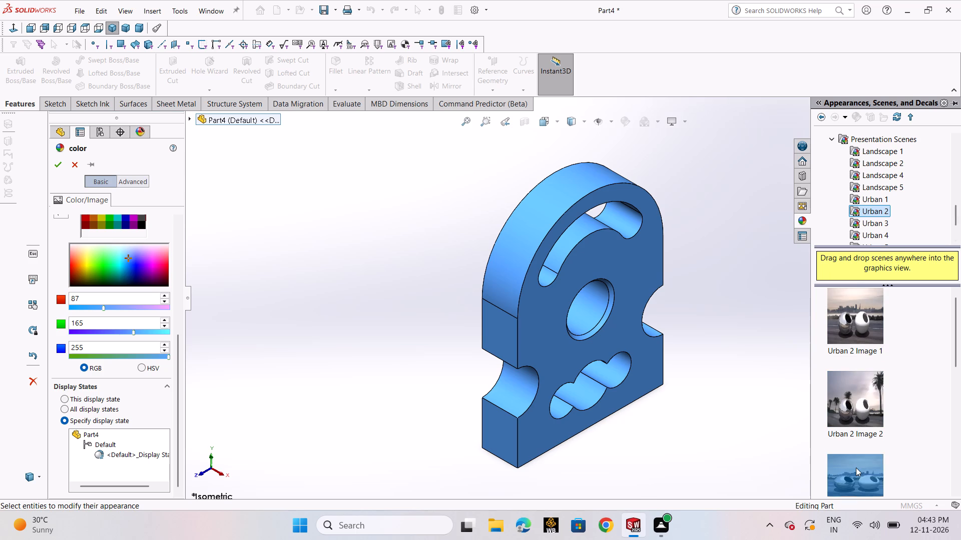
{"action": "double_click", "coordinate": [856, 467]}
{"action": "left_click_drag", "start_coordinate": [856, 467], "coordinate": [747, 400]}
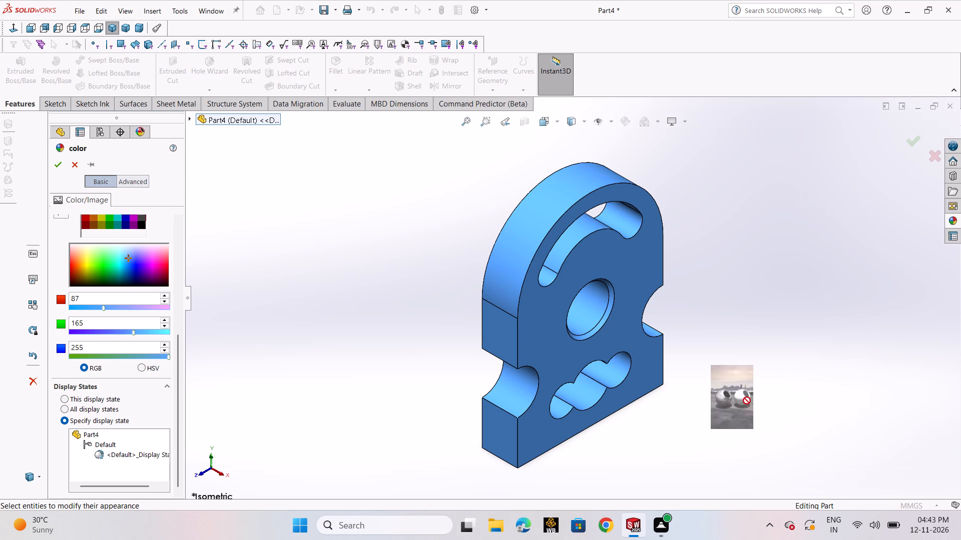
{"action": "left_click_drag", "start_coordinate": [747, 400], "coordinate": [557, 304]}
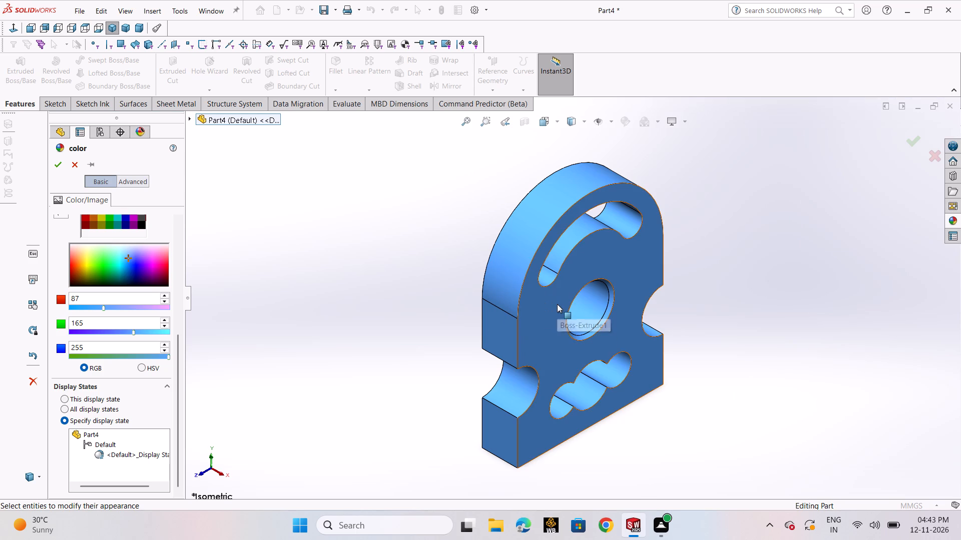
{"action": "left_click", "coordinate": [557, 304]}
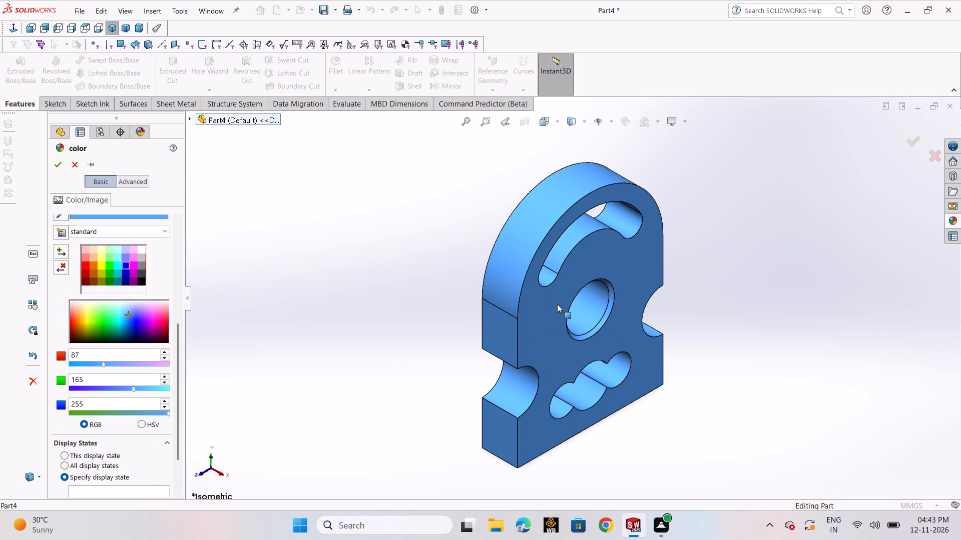
Browse the presentation scenes in the Urban 2, Urban 3, Landscape 5, Landscape 4 and Landscape 1 folders.
{"action": "left_click", "coordinate": [949, 221]}
{"action": "scroll", "coordinate": [866, 458], "scroll_direction": "down", "scroll_amount": 4}
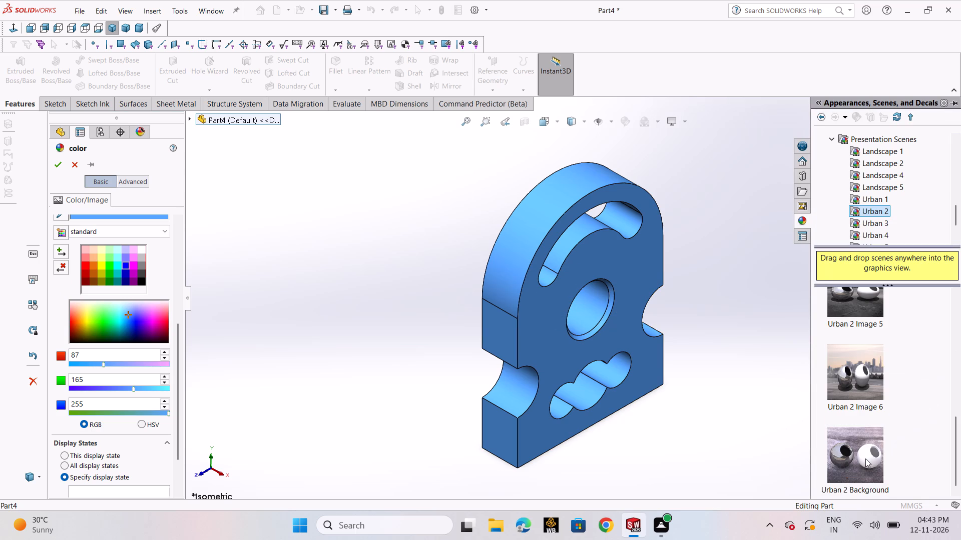
{"action": "scroll", "coordinate": [865, 456], "scroll_direction": "down", "scroll_amount": 3}
{"action": "scroll", "coordinate": [839, 393], "scroll_direction": "up", "scroll_amount": 9}
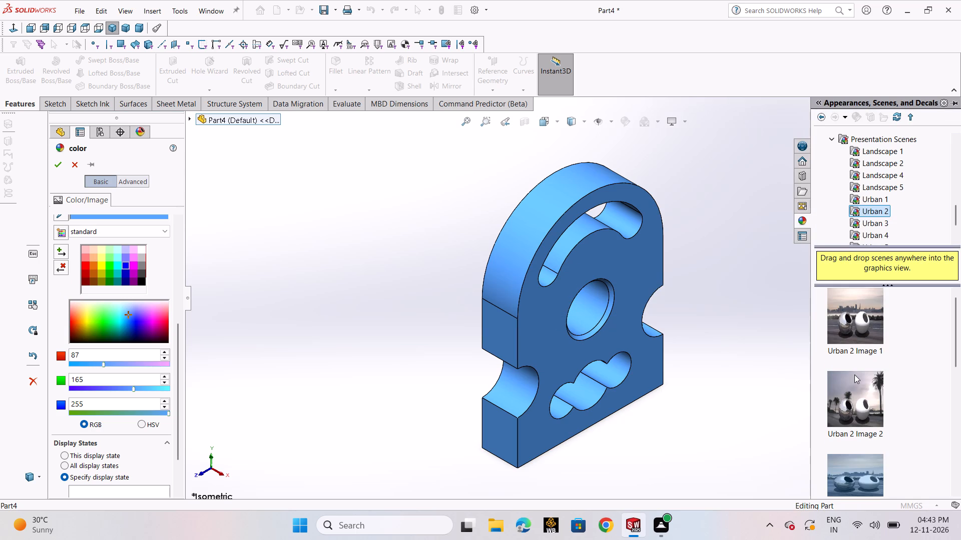
{"action": "left_click", "coordinate": [875, 223]}
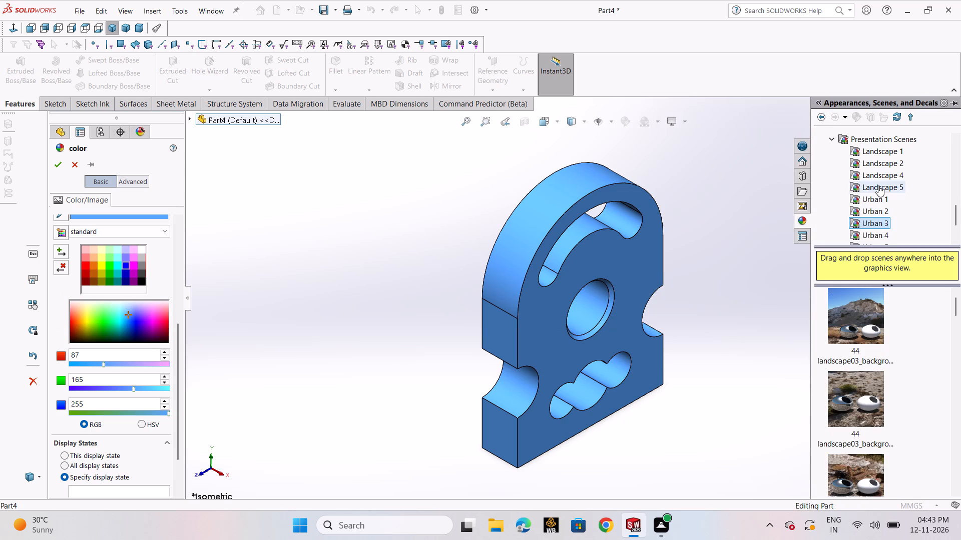
{"action": "left_click", "coordinate": [878, 185]}
{"action": "left_click", "coordinate": [878, 171]}
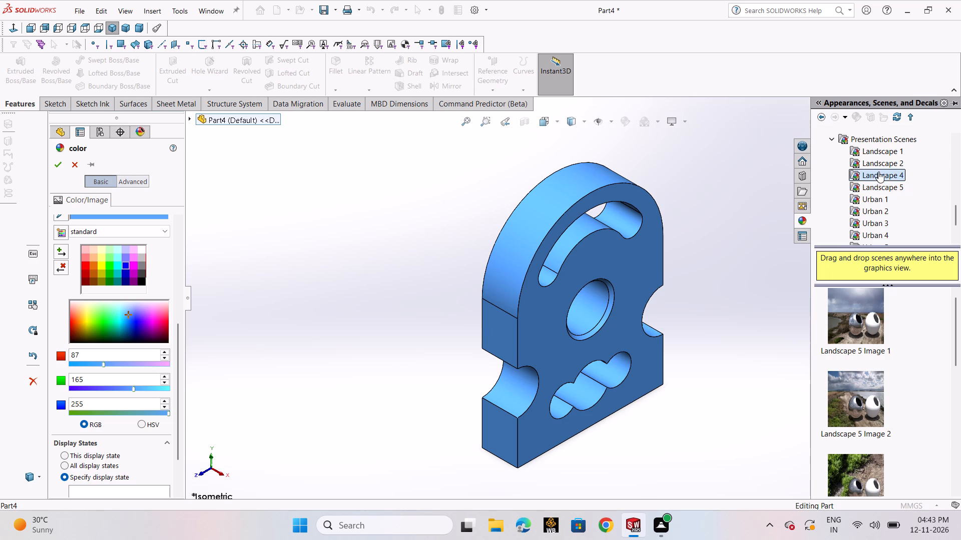
{"action": "scroll", "coordinate": [878, 171], "scroll_direction": "up", "scroll_amount": 2}
{"action": "left_click", "coordinate": [883, 223]}
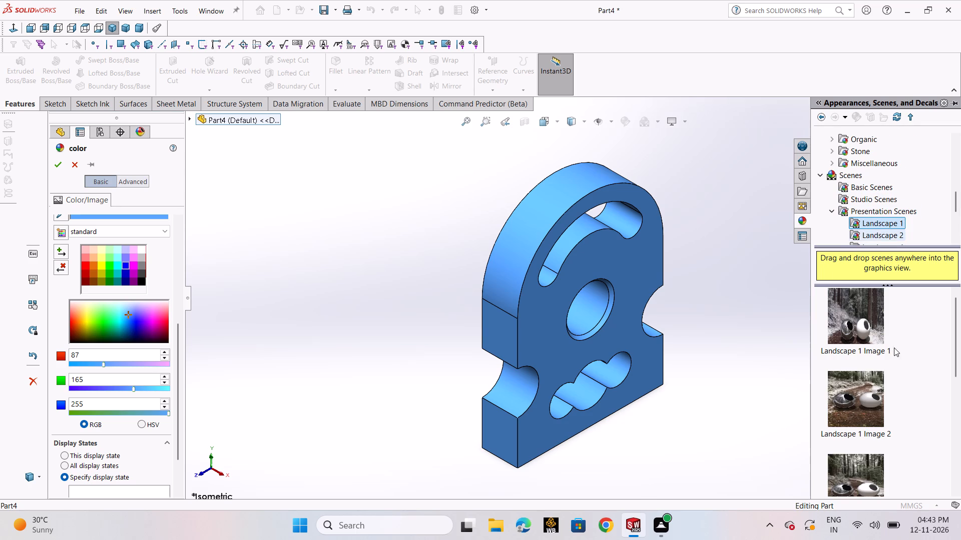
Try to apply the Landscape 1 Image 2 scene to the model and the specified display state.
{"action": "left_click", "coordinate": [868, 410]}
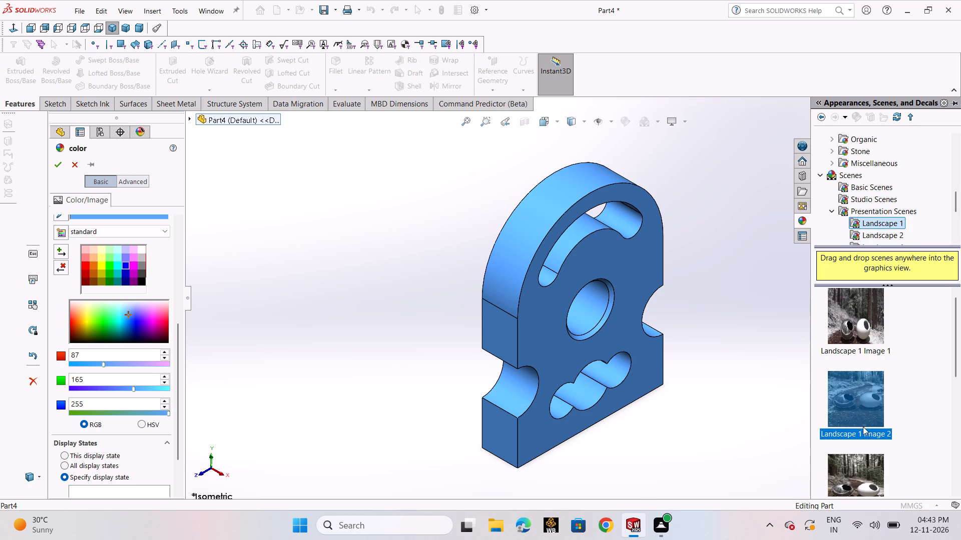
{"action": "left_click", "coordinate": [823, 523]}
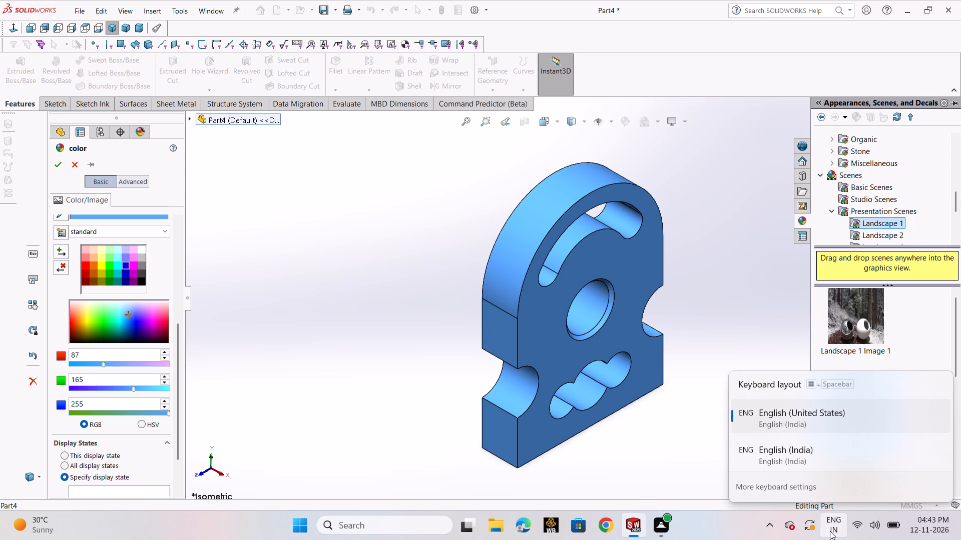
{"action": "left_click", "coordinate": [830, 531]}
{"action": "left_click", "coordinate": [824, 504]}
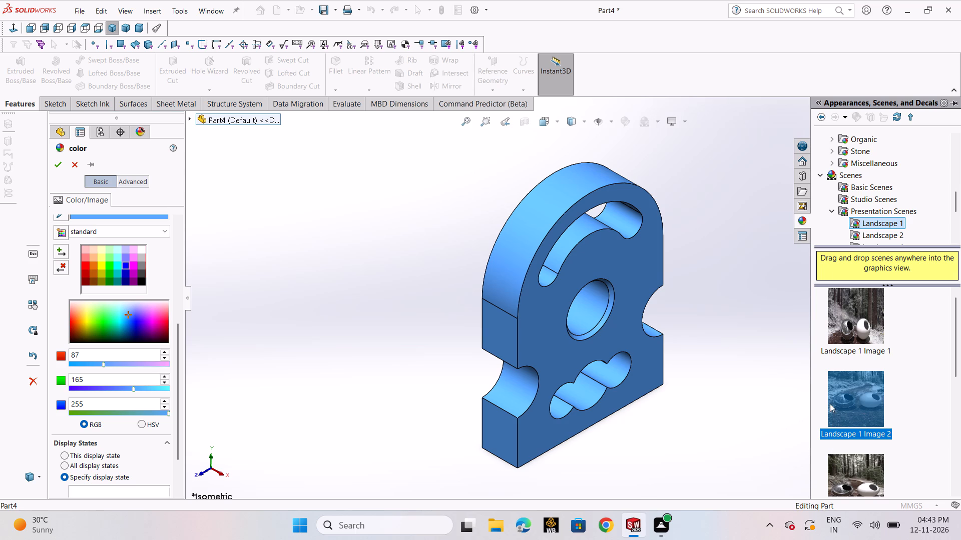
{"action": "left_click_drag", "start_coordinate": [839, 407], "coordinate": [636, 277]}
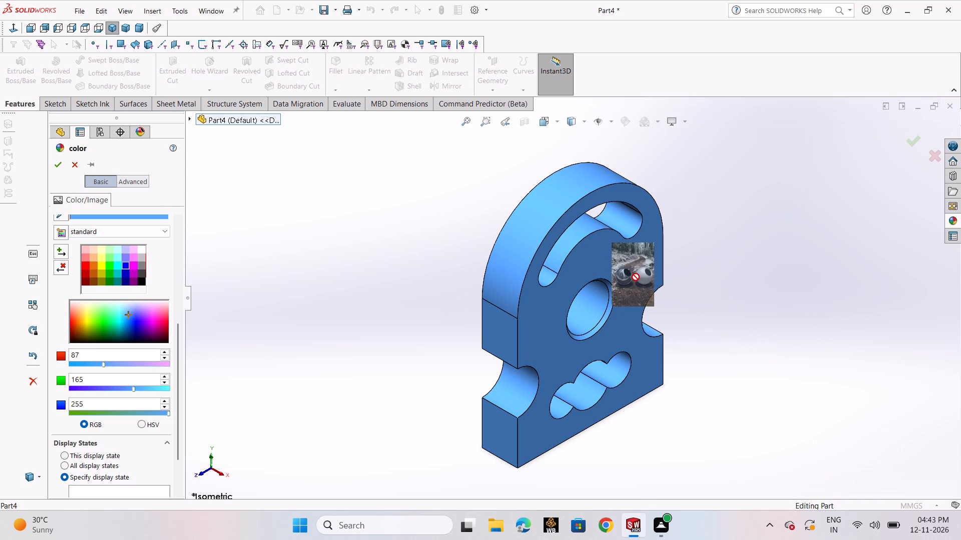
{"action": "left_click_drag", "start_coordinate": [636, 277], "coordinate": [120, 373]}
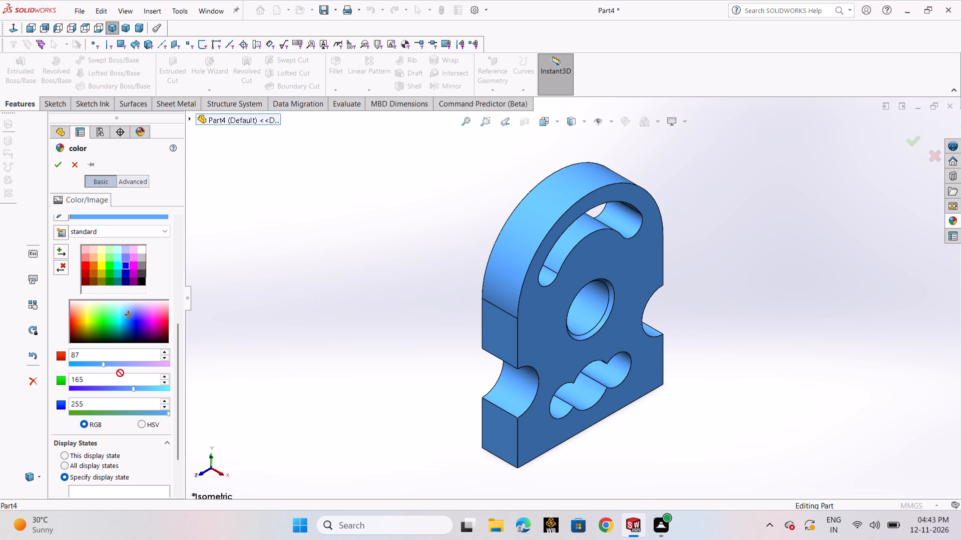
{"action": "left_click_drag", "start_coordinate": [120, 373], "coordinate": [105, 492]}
Switch the colour definition to HSV, lower its brightness value to about 84, and accept the appearance edit.
{"action": "scroll", "coordinate": [107, 455], "scroll_direction": "down", "scroll_amount": 3}
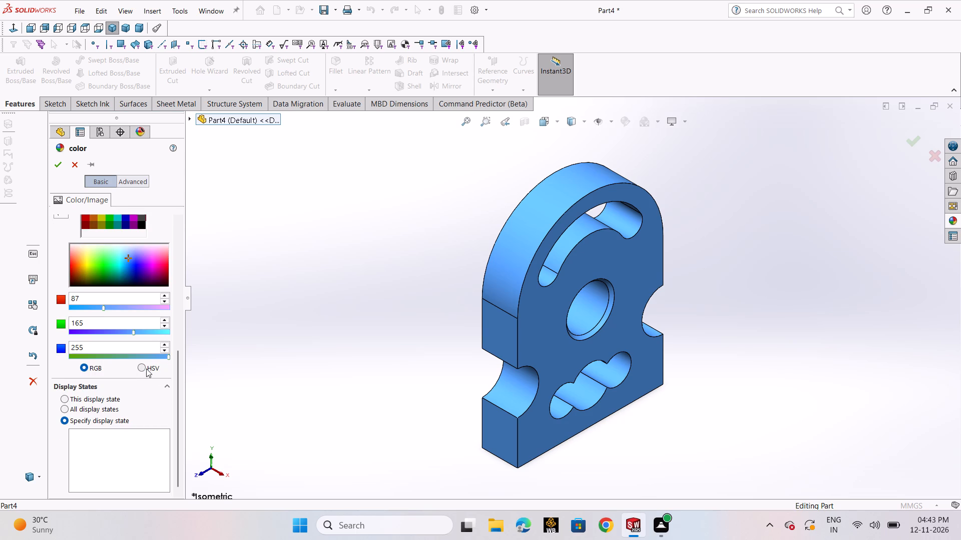
{"action": "left_click", "coordinate": [144, 367]}
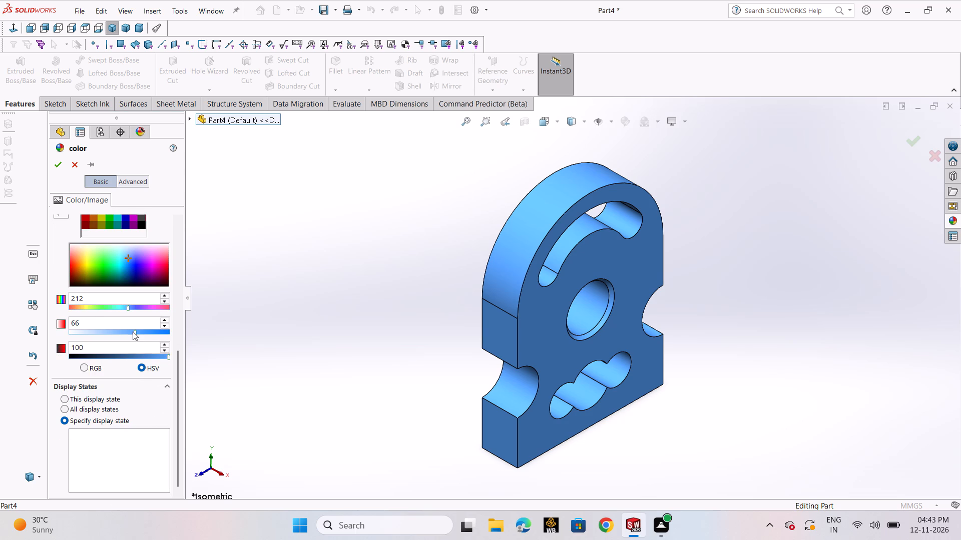
{"action": "left_click_drag", "start_coordinate": [169, 357], "coordinate": [168, 357]}
{"action": "left_click_drag", "start_coordinate": [168, 357], "coordinate": [123, 357]}
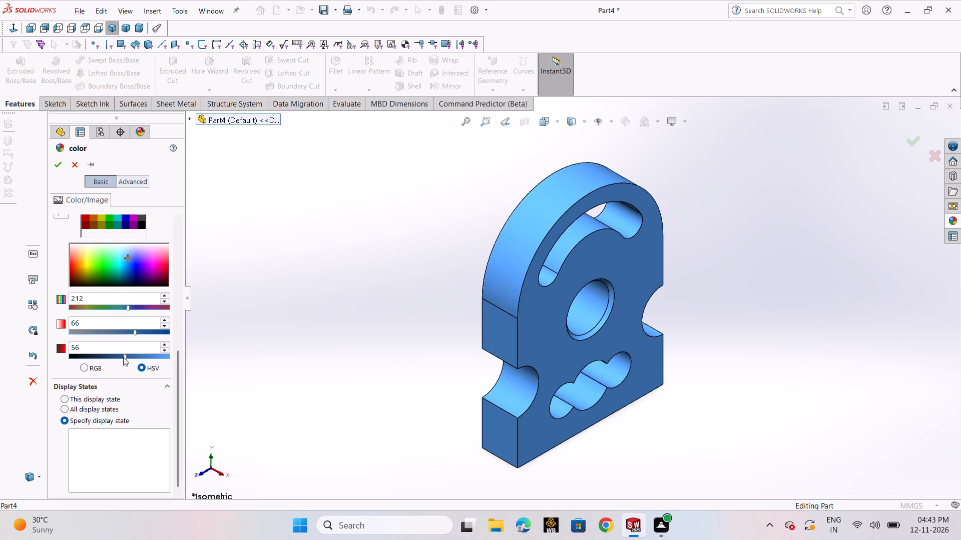
{"action": "left_click_drag", "start_coordinate": [123, 357], "coordinate": [154, 356]}
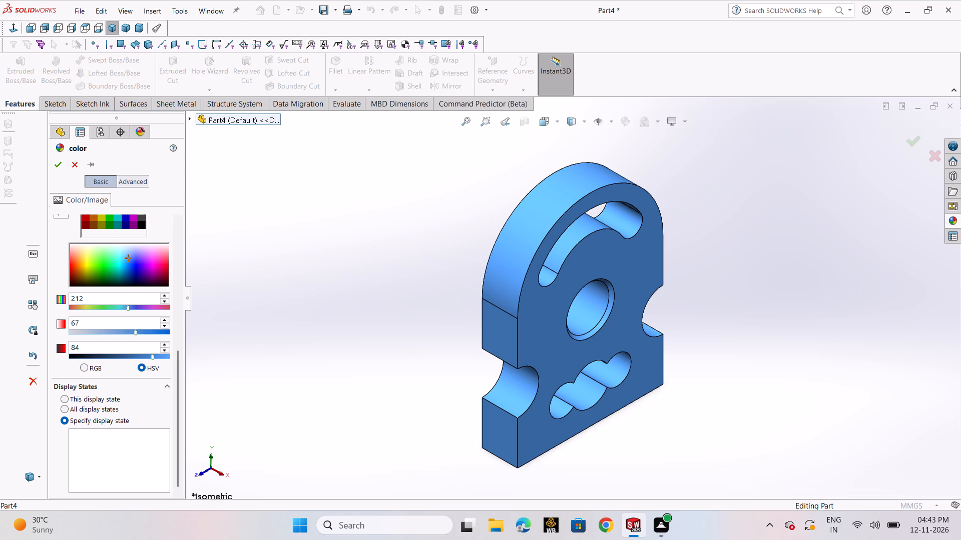
{"action": "left_click", "coordinate": [59, 165]}
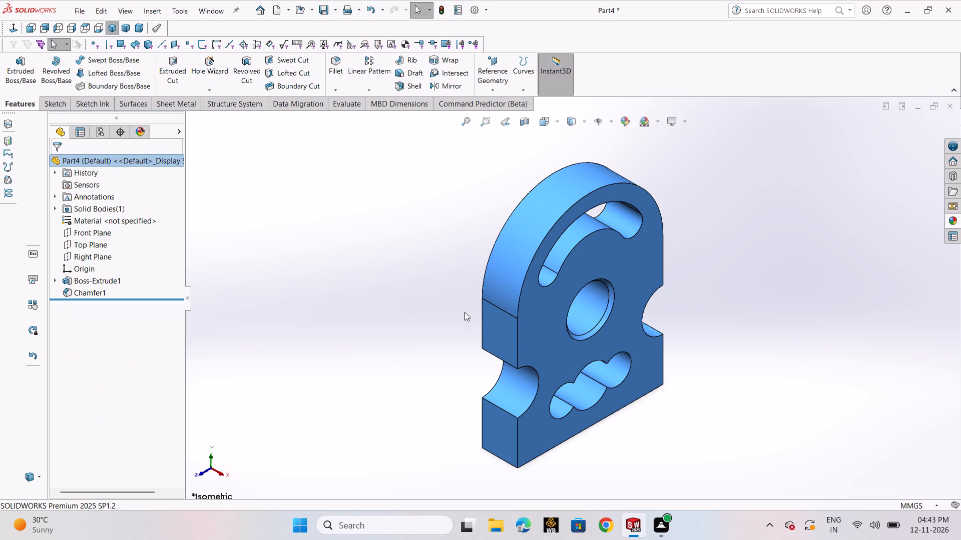
{"action": "left_click", "coordinate": [466, 311]}
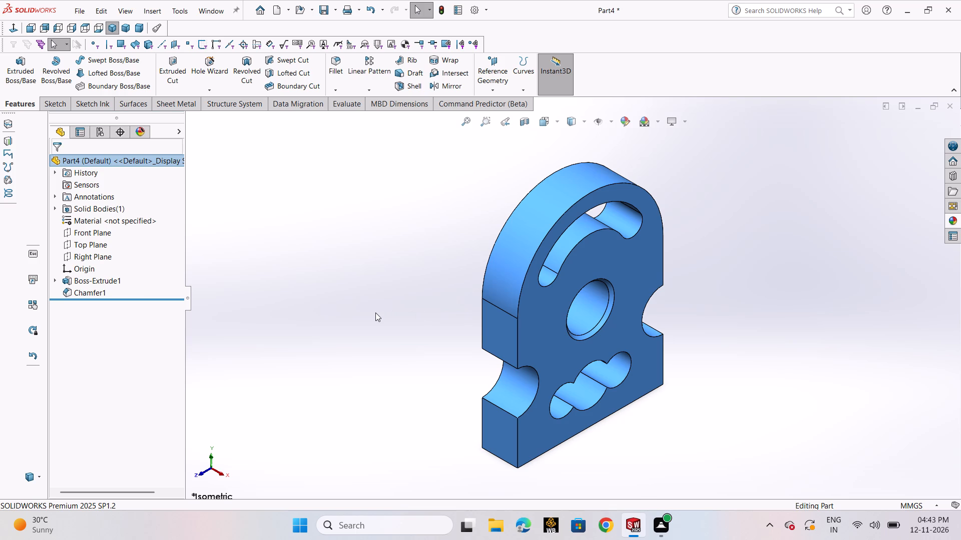
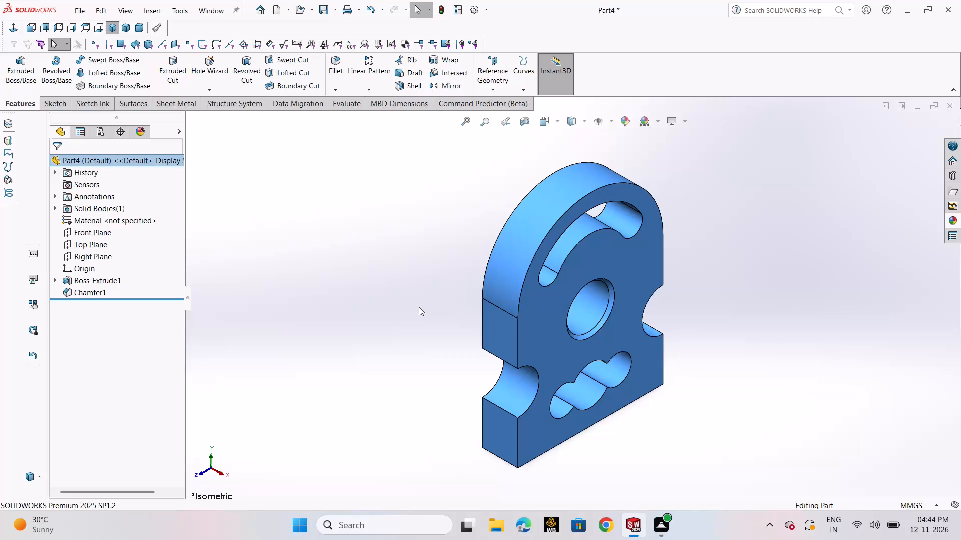
Save the part in the inetenship folder as "profiled plate with arc slot , bored and ablond slot".
{"action": "key", "text": "ctrl+s"}
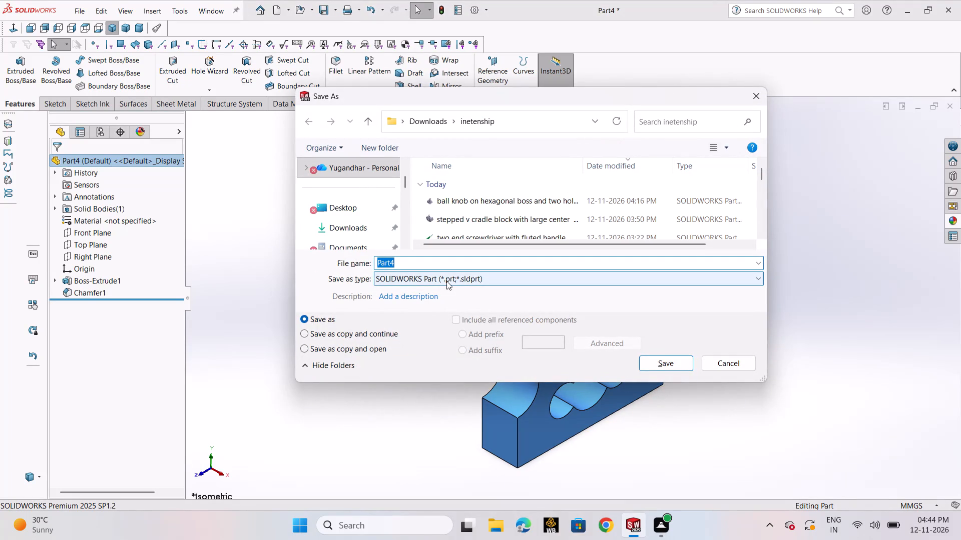
{"action": "key", "text": "BackSpace"}
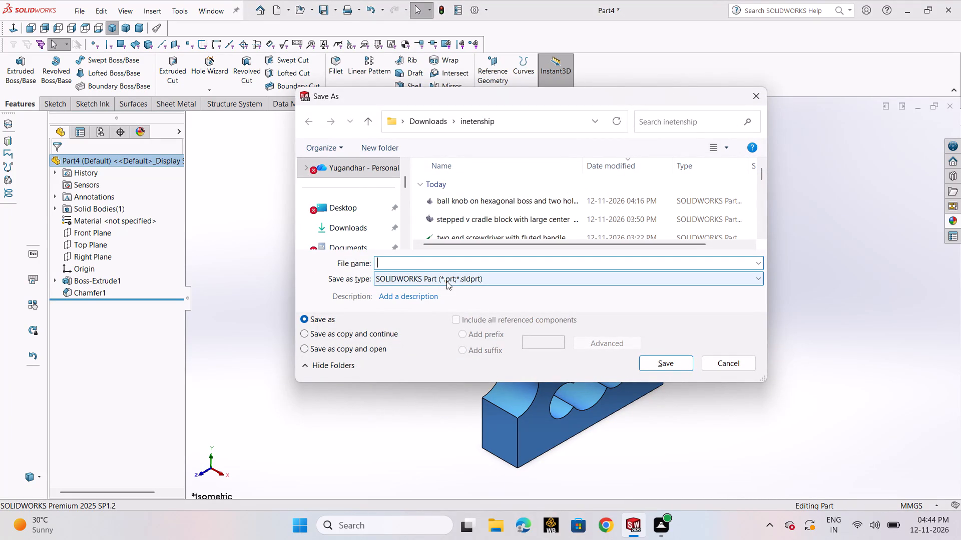
{"action": "key", "text": "p"}
{"action": "type", "text": "rog"}
{"action": "key", "text": "BackSpace"}
{"action": "type", "text": "filed"}
{"action": "key", "text": "space"}
{"action": "type", "text": "plate"}
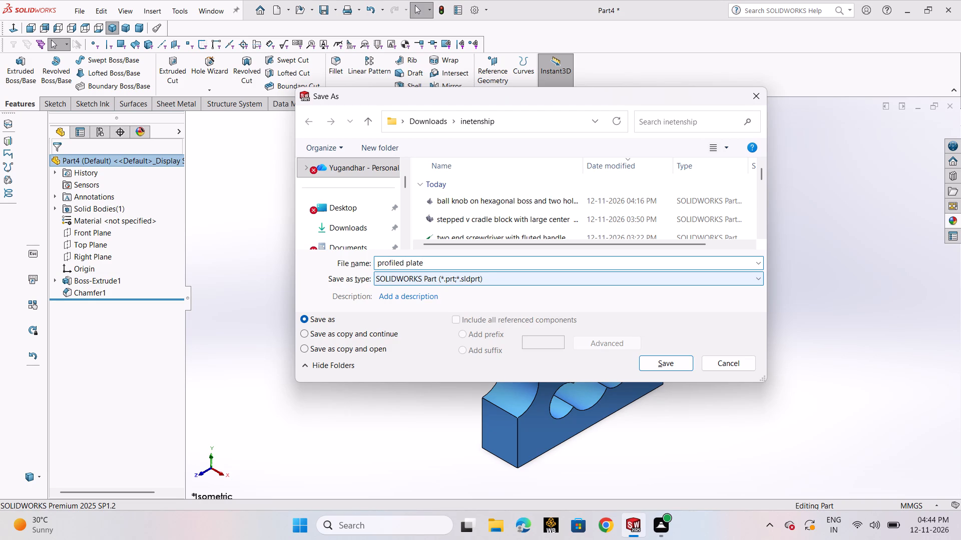
{"action": "key", "text": "space"}
{"action": "type", "text": "with"}
{"action": "key", "text": "space"}
{"action": "type", "text": "arc slot"}
{"action": "key", "text": "space"}
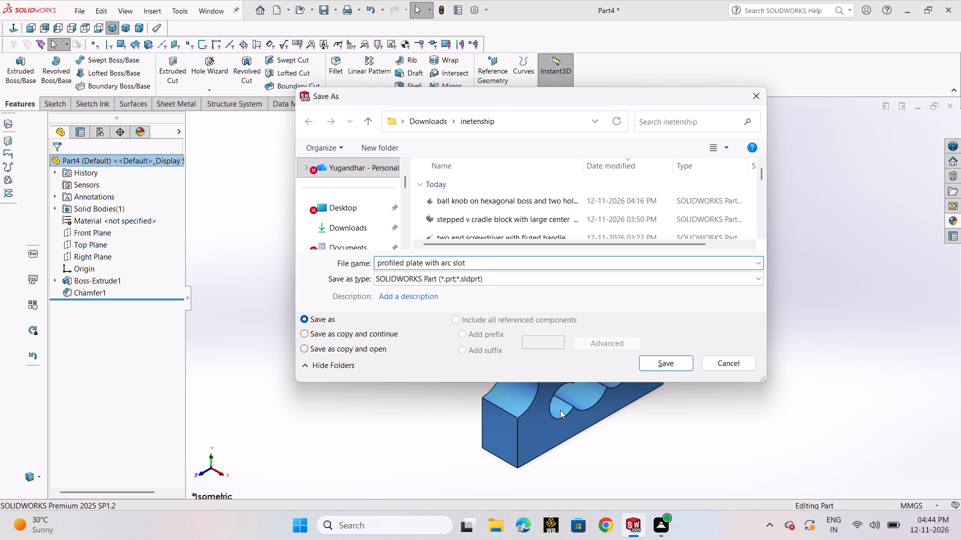
{"action": "type", "text": ", bored and"}
{"action": "key", "text": "space"}
{"action": "type", "text": "ablond"}
{"action": "key", "text": "space"}
{"action": "type", "text": "slot"}
{"action": "left_click", "coordinate": [673, 367]}
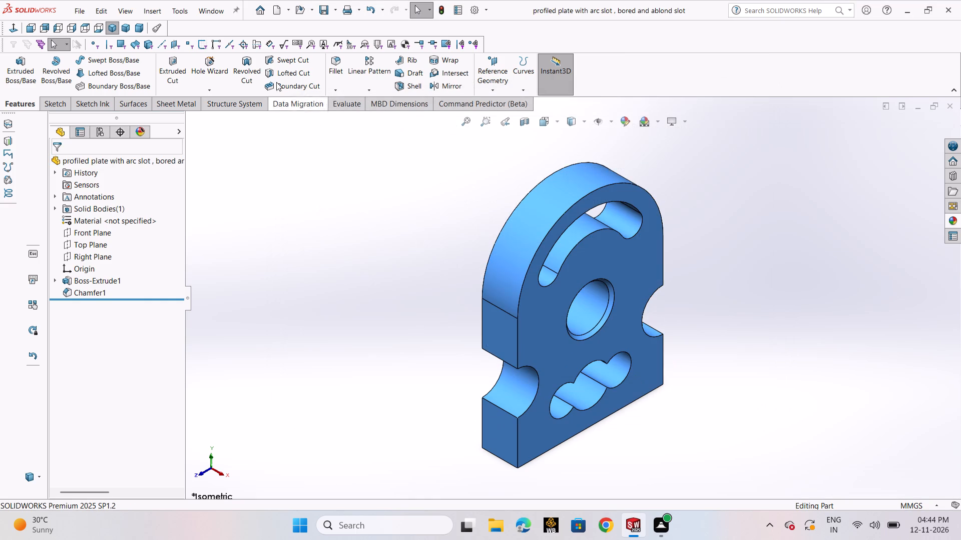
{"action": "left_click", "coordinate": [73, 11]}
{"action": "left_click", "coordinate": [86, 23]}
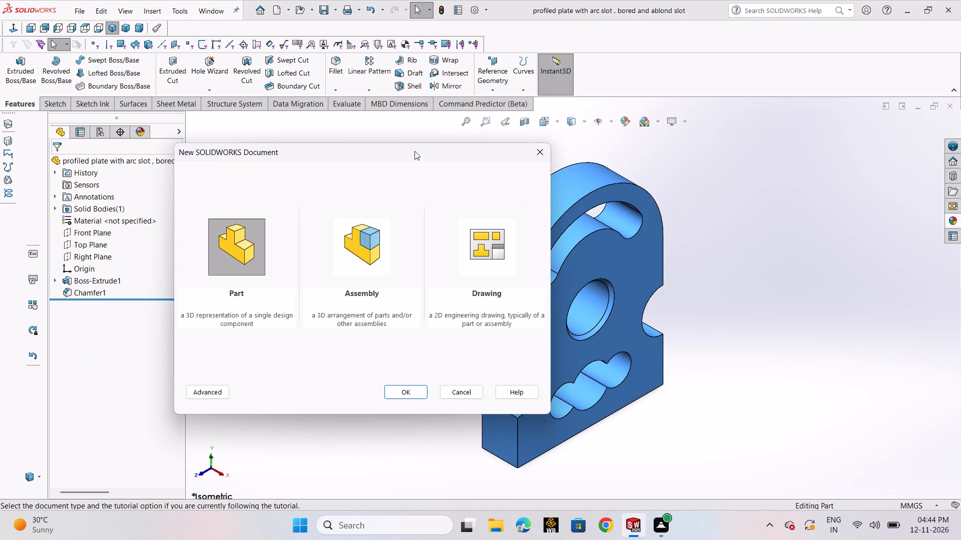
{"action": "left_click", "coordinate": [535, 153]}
Export the plate under the same file name in Adobe Portable Document Format (*.pdf).
{"action": "left_click", "coordinate": [81, 13]}
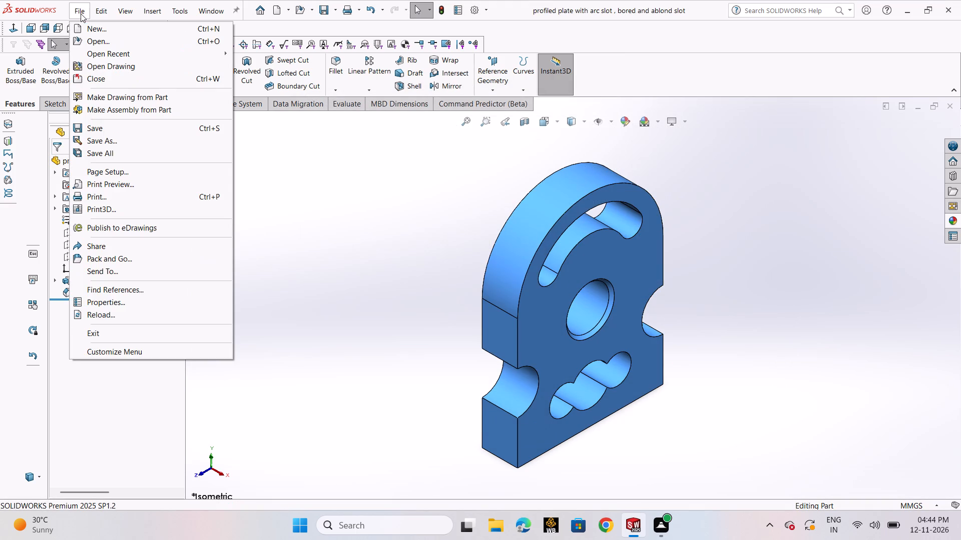
{"action": "left_click", "coordinate": [127, 140]}
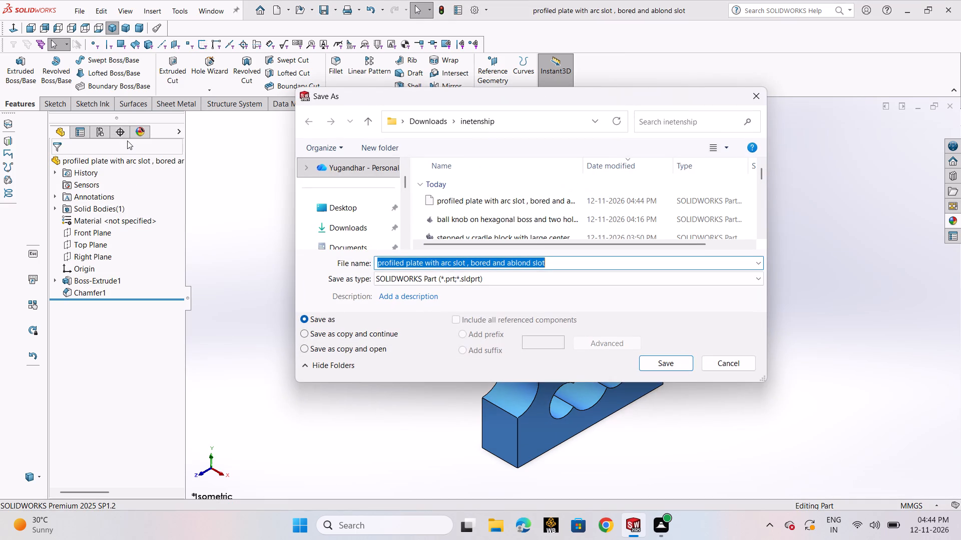
{"action": "left_click", "coordinate": [576, 277]}
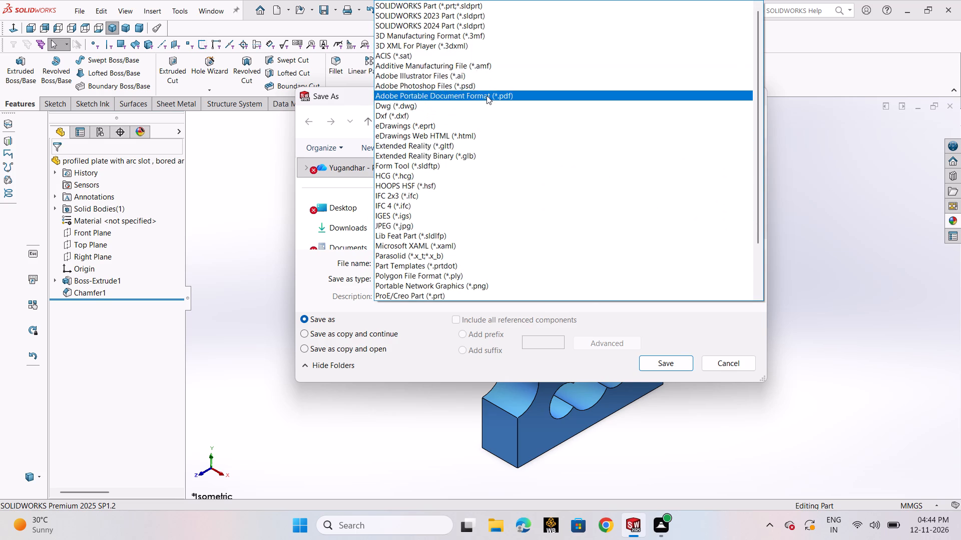
{"action": "left_click", "coordinate": [487, 97]}
{"action": "left_click", "coordinate": [666, 384]}
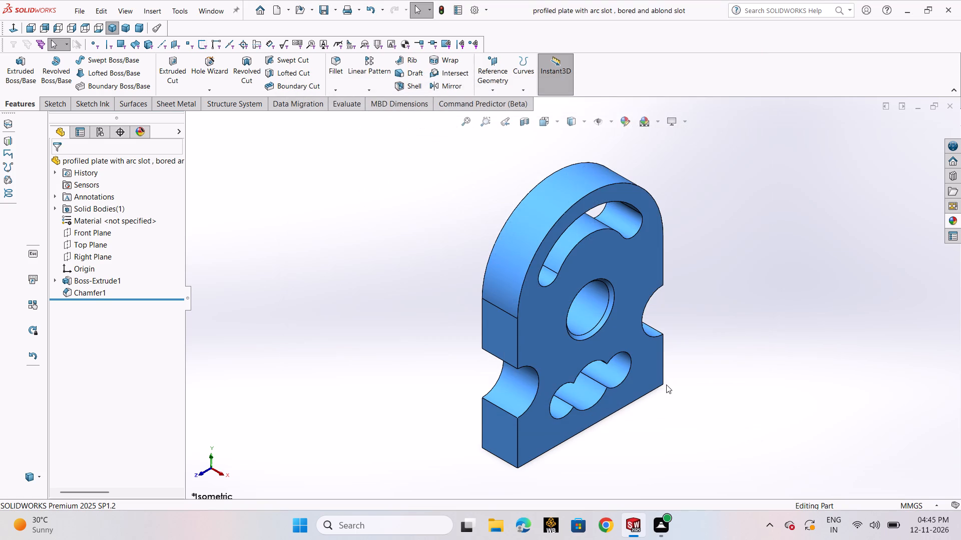